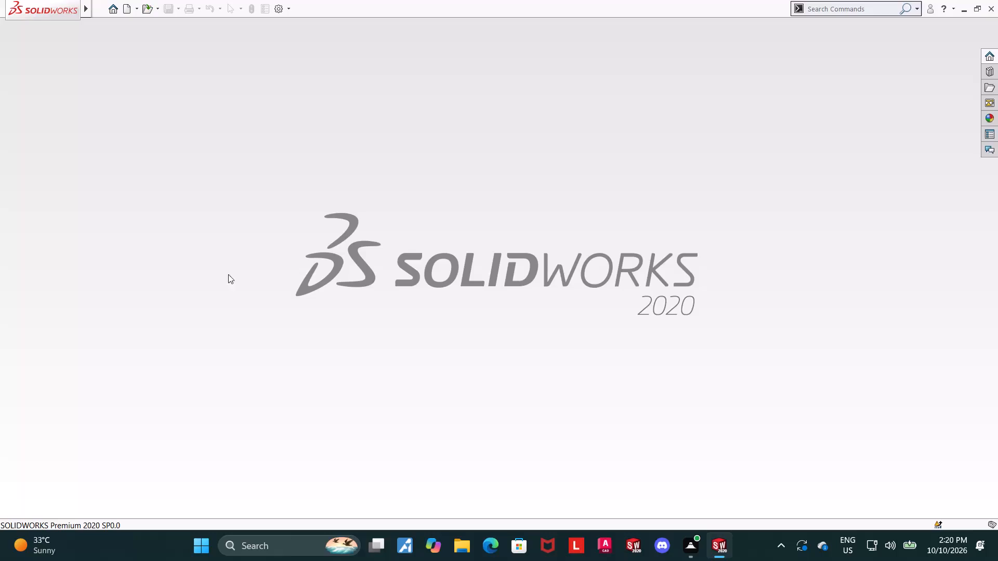
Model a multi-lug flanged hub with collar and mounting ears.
Create a new part document.
{"action": "left_click", "coordinate": [123, 9]}
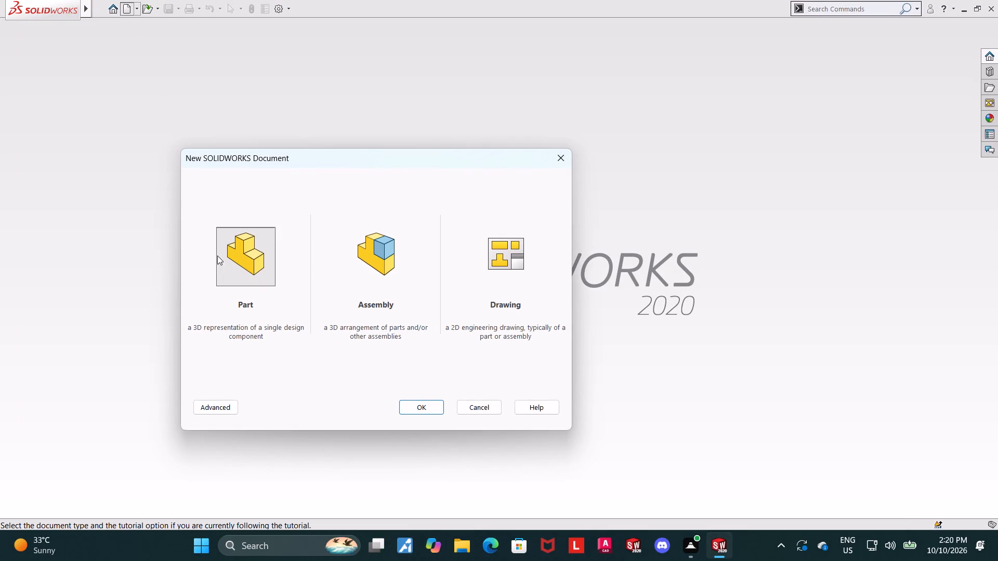
{"action": "double_click", "coordinate": [254, 247]}
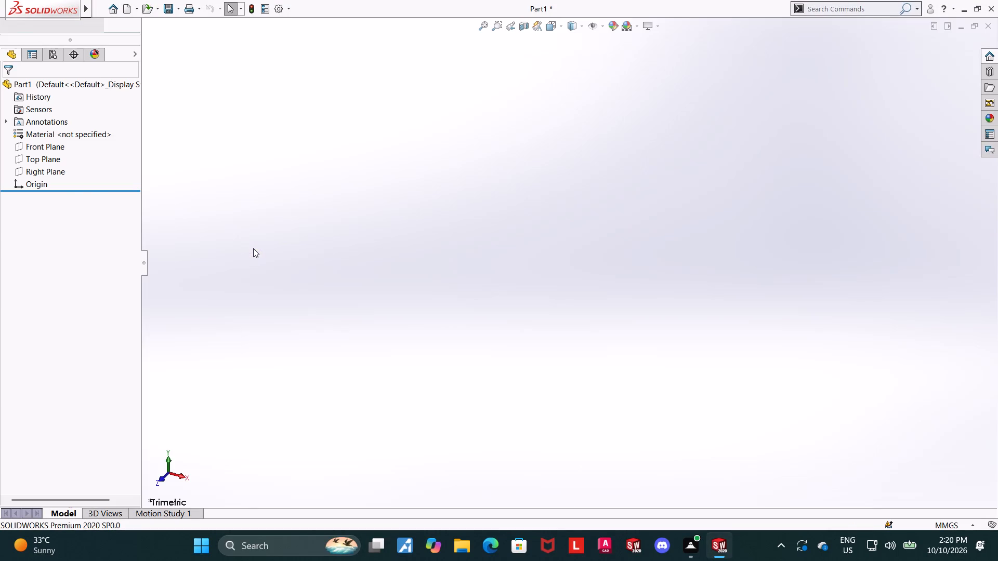
Start a new sketch on the Top Plane.
{"action": "left_click", "coordinate": [80, 204]}
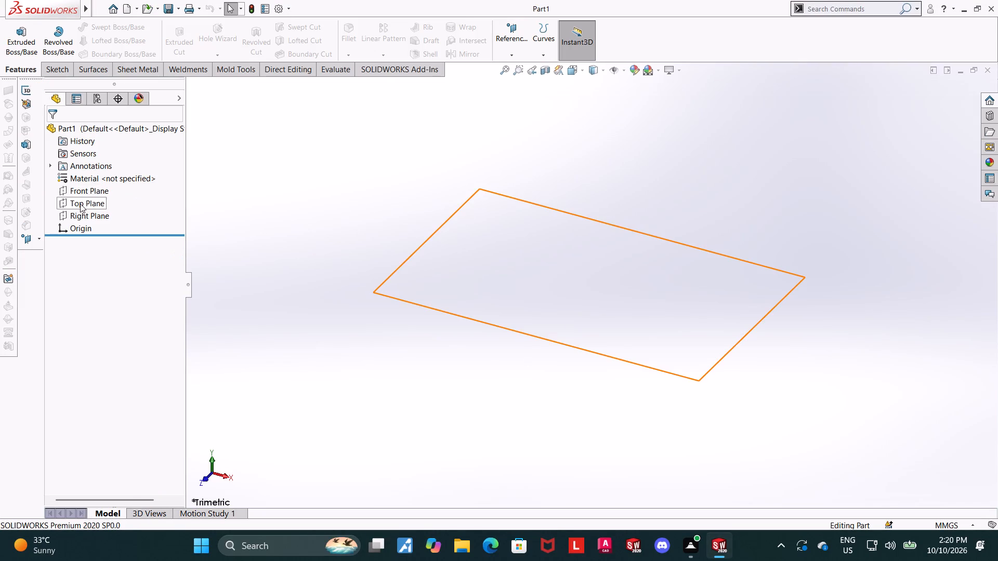
{"action": "left_click", "coordinate": [83, 192]}
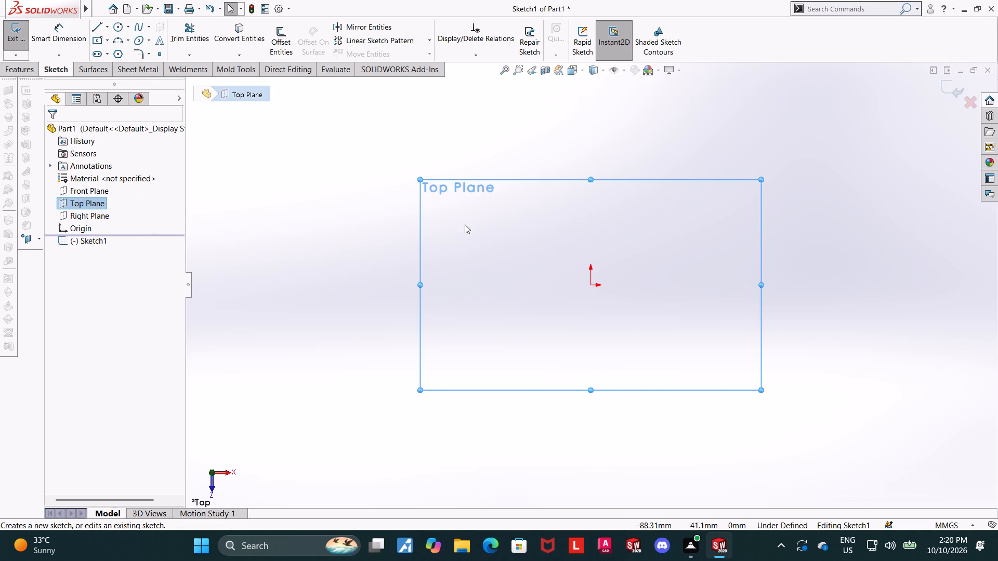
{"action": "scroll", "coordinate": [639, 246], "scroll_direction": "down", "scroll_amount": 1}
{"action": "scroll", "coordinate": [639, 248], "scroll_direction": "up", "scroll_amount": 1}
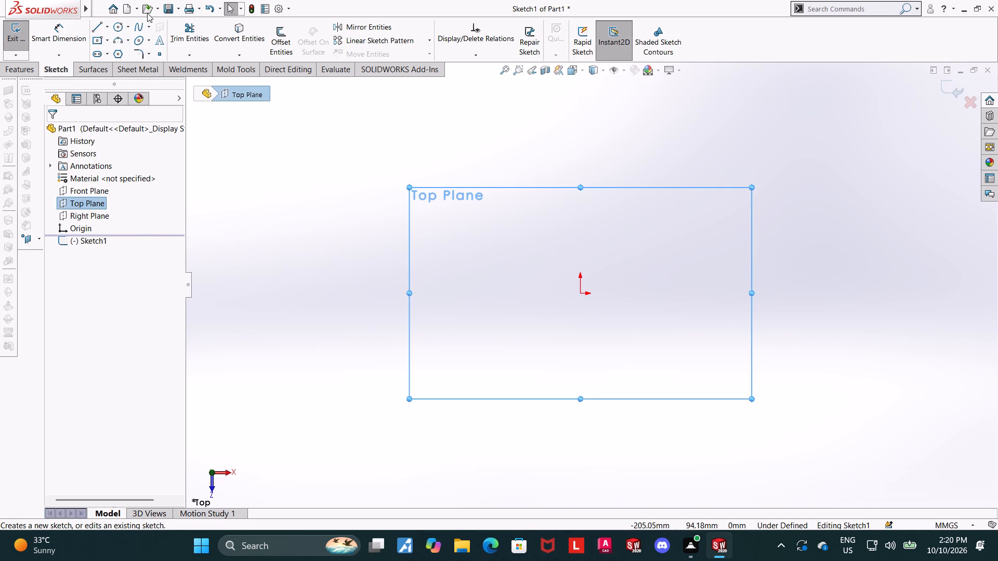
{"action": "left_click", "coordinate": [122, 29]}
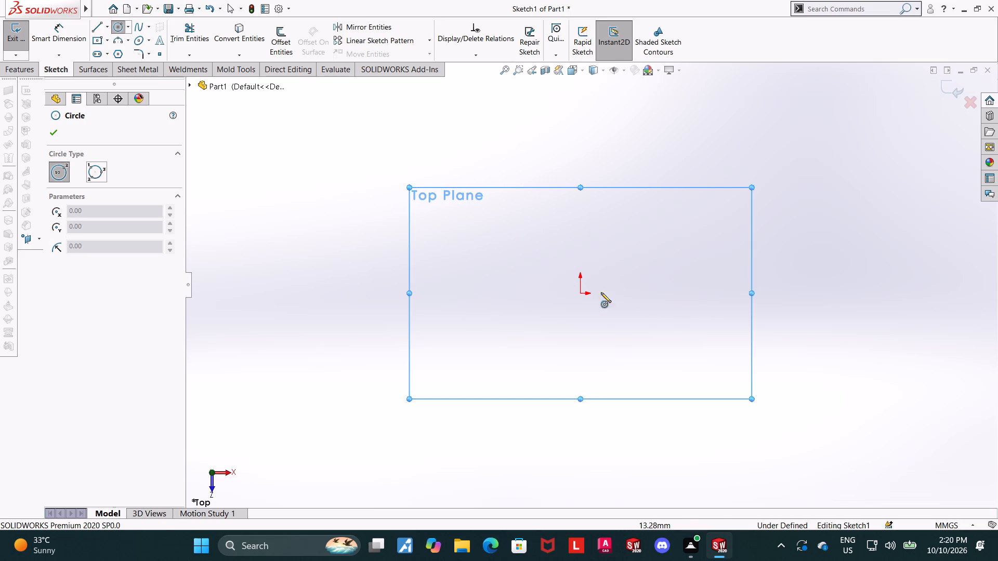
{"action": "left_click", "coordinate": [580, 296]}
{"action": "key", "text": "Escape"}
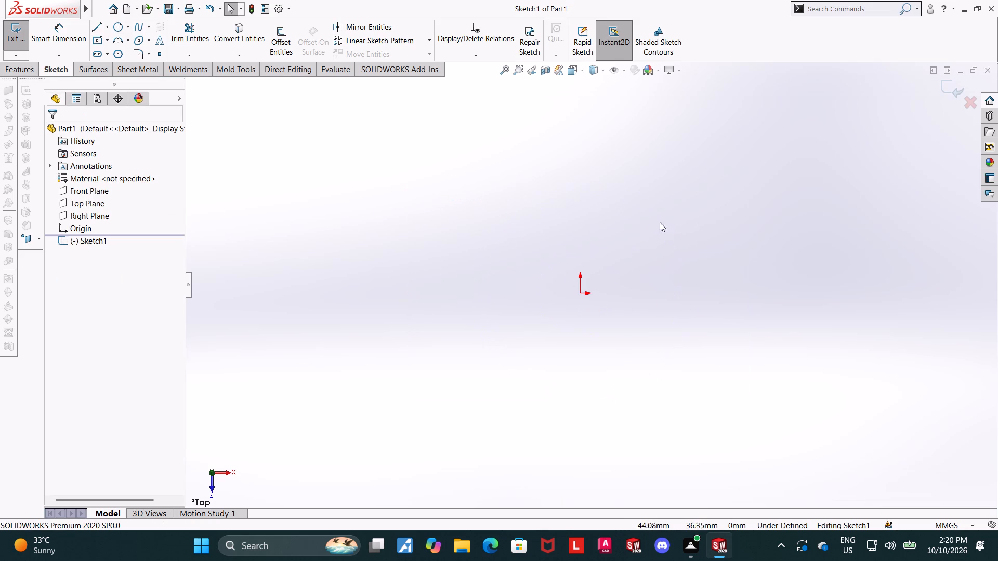
Draw a circle centred on the origin with a radius of about 133 mm.
{"action": "left_click", "coordinate": [117, 26]}
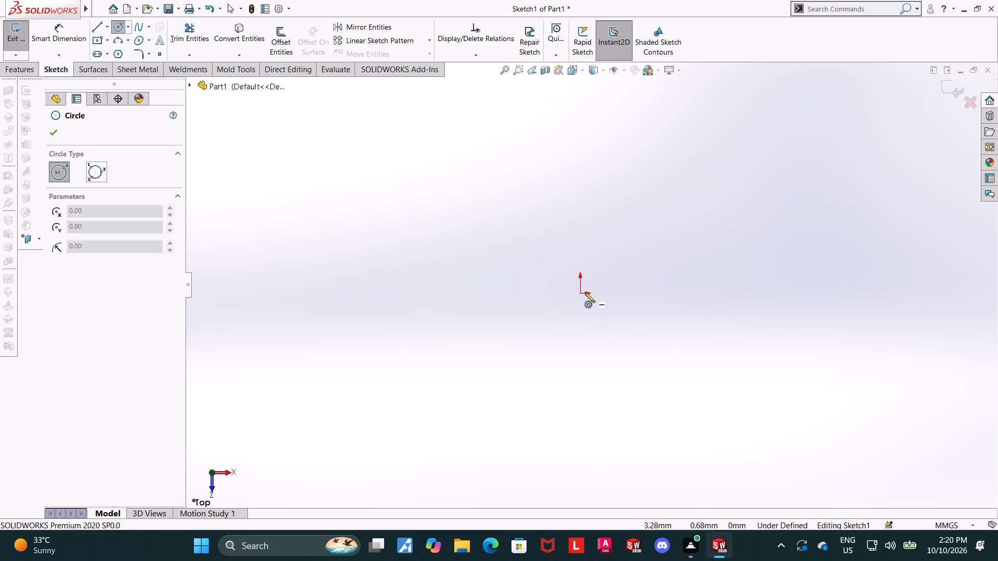
{"action": "left_click", "coordinate": [582, 293]}
{"action": "left_click", "coordinate": [776, 129]}
Dimension the circle's diameter and set it to 54*2 (108 mm).
{"action": "scroll", "coordinate": [704, 180], "scroll_direction": "down", "scroll_amount": 1}
{"action": "scroll", "coordinate": [748, 197], "scroll_direction": "down", "scroll_amount": 2}
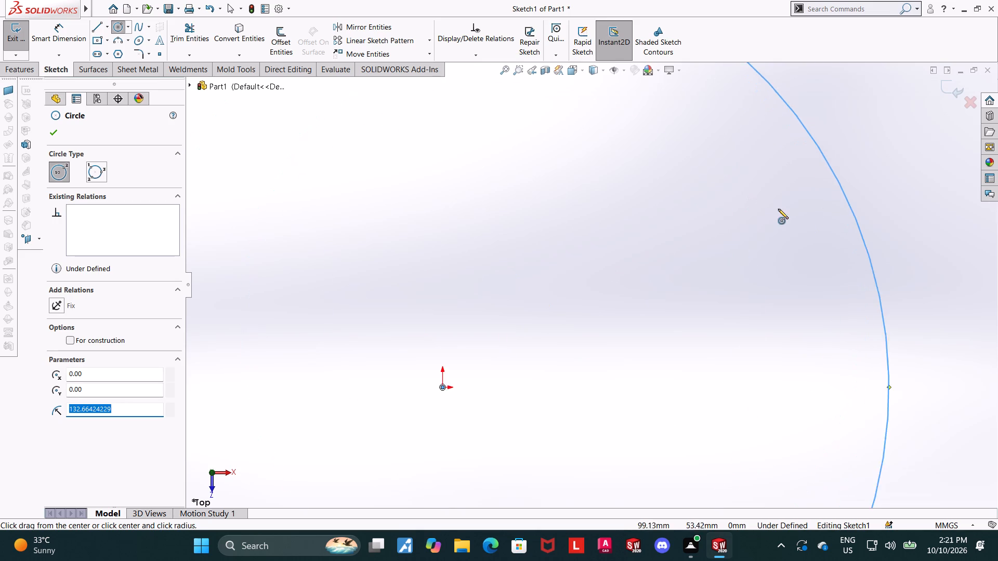
{"action": "scroll", "coordinate": [778, 209], "scroll_direction": "up", "scroll_amount": 6}
{"action": "middle_click_drag", "start_coordinate": [754, 266], "coordinate": [755, 218]}
{"action": "left_click", "coordinate": [56, 38]}
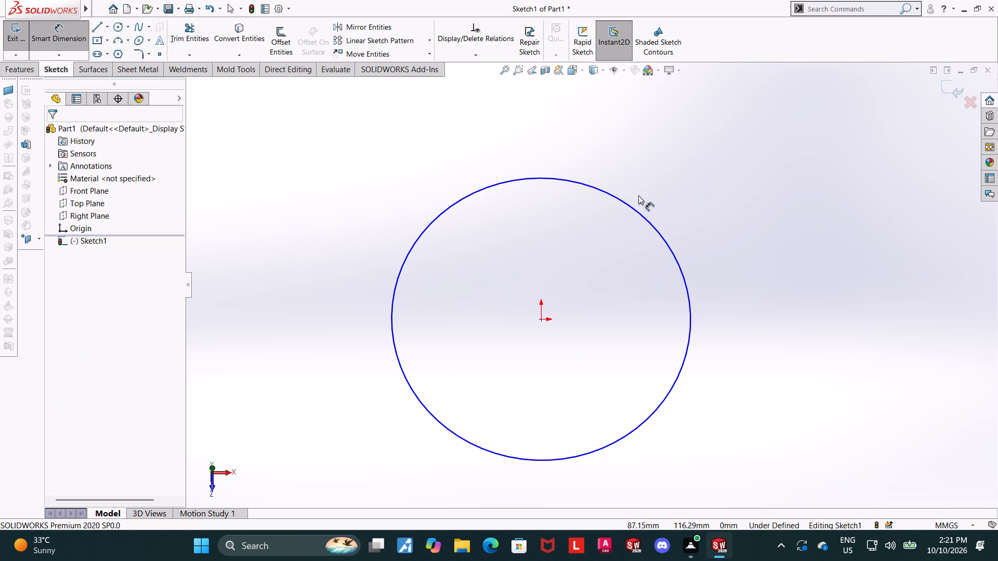
{"action": "left_click", "coordinate": [628, 205]}
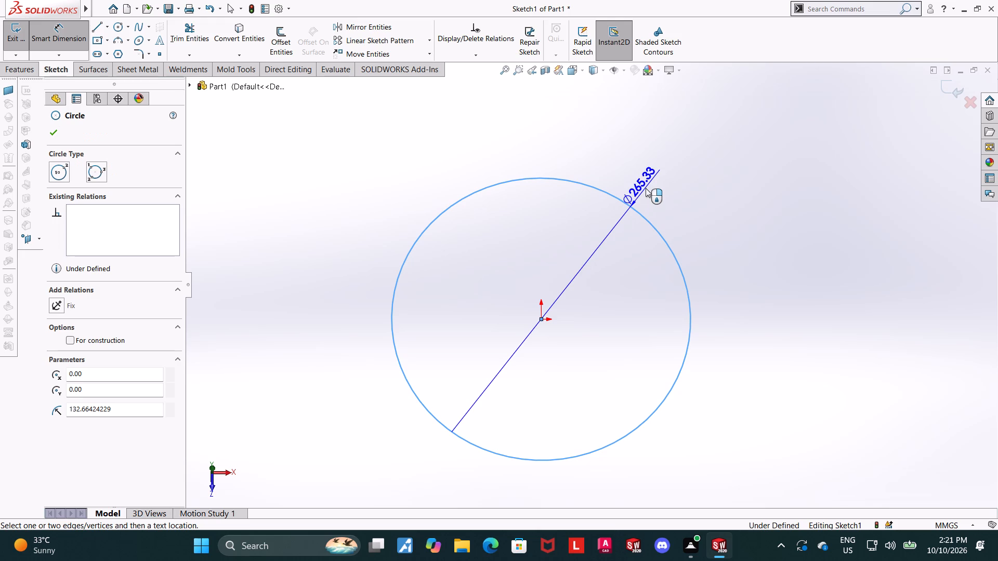
{"action": "left_click", "coordinate": [646, 188]}
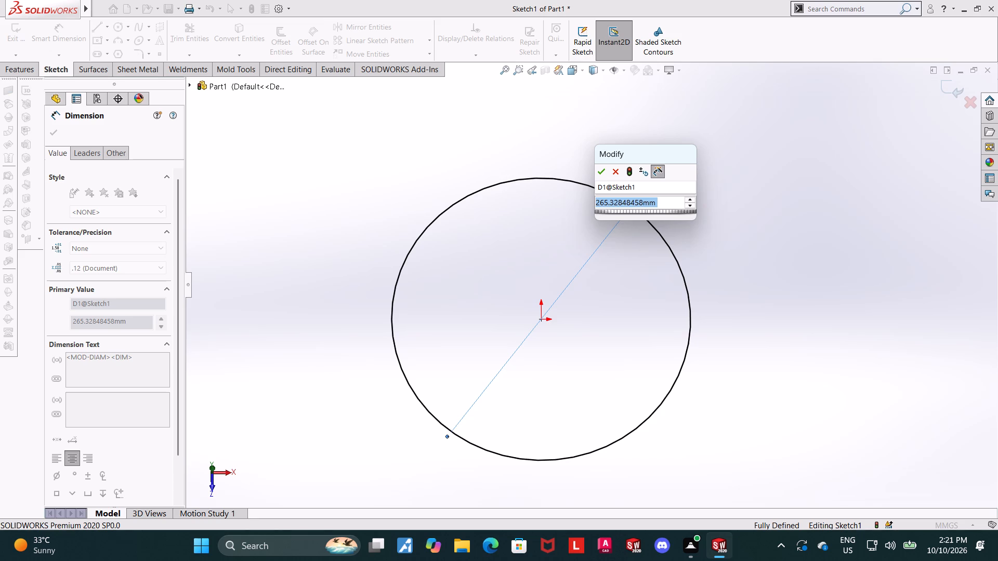
{"action": "key", "text": "5"}
{"action": "key", "text": "4"}
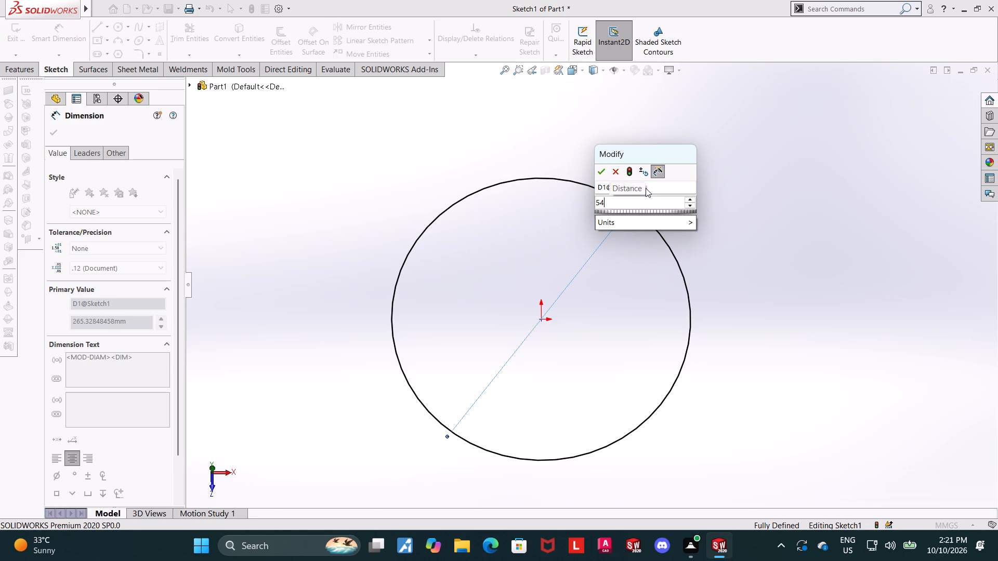
{"action": "type", "text": "*@"}
{"action": "key", "text": "BackSpace"}
{"action": "key", "text": "2"}
{"action": "key", "text": "Return"}
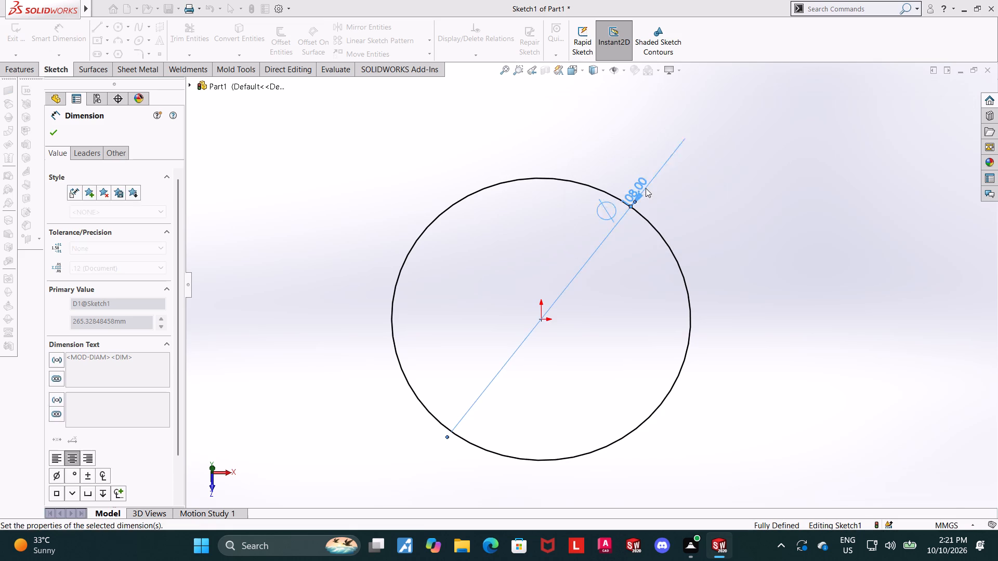
{"action": "key", "text": "Escape"}
Draw a second circle around the first, centred on the origin, with its radius set to 59*2 (118 mm).
{"action": "scroll", "coordinate": [671, 189], "scroll_direction": "down", "scroll_amount": 2}
{"action": "scroll", "coordinate": [652, 254], "scroll_direction": "up", "scroll_amount": 4}
{"action": "middle_click_drag", "start_coordinate": [627, 274], "coordinate": [639, 241]}
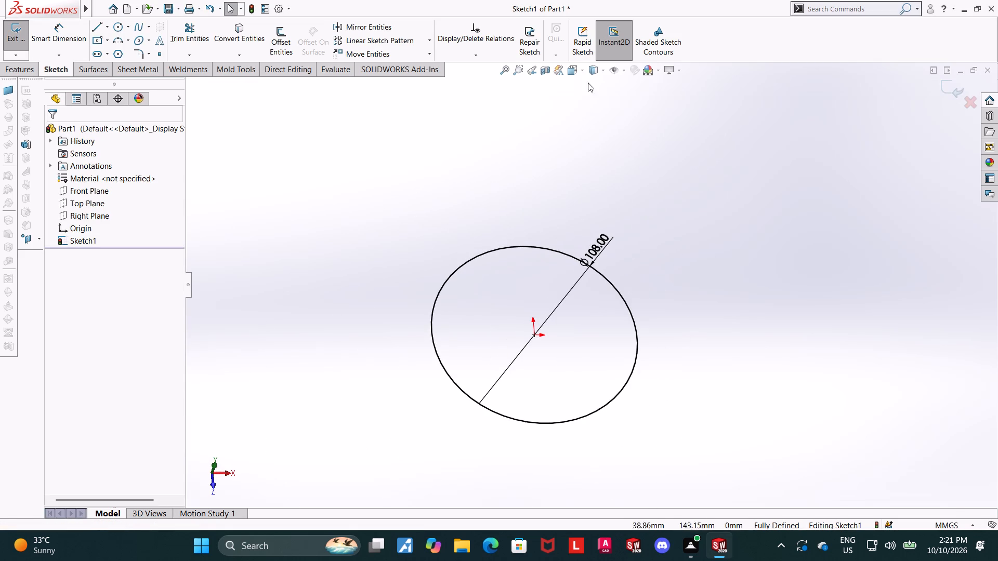
{"action": "left_click", "coordinate": [568, 68]}
{"action": "left_click", "coordinate": [463, 313]}
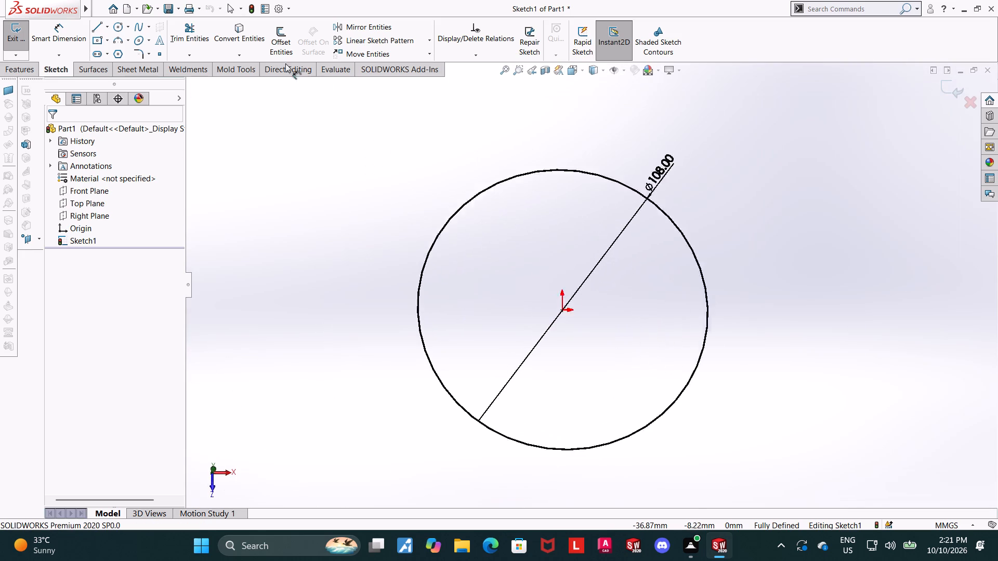
{"action": "left_click", "coordinate": [115, 29]}
{"action": "left_click", "coordinate": [591, 286]}
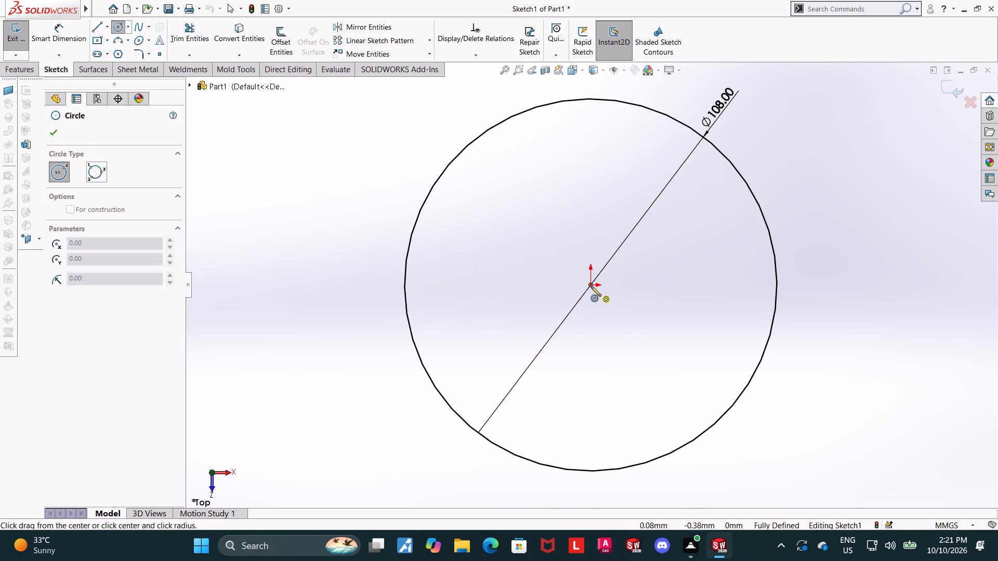
{"action": "scroll", "coordinate": [626, 286], "scroll_direction": "down", "scroll_amount": 1}
{"action": "scroll", "coordinate": [764, 283], "scroll_direction": "up", "scroll_amount": 3}
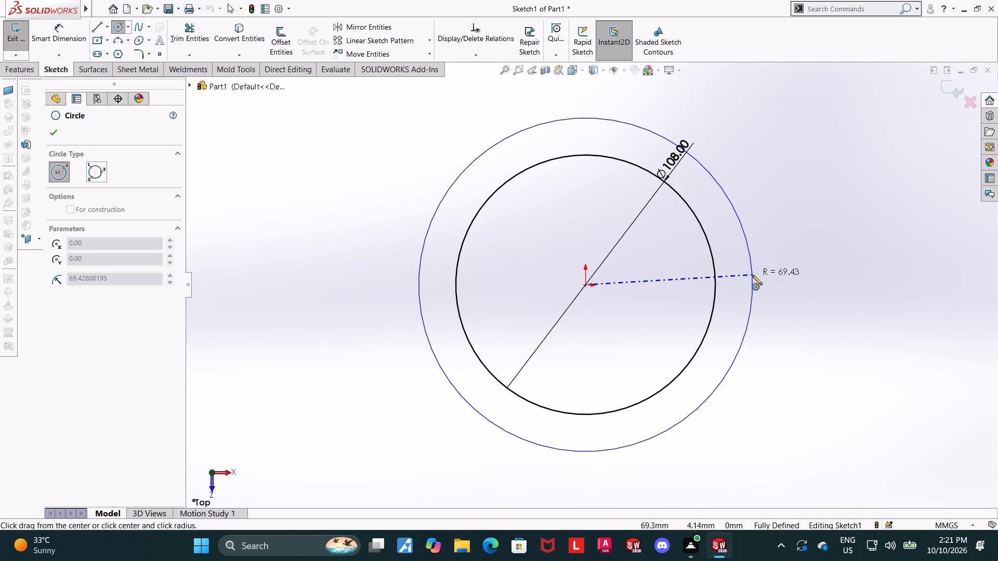
{"action": "scroll", "coordinate": [752, 275], "scroll_direction": "down", "scroll_amount": 1}
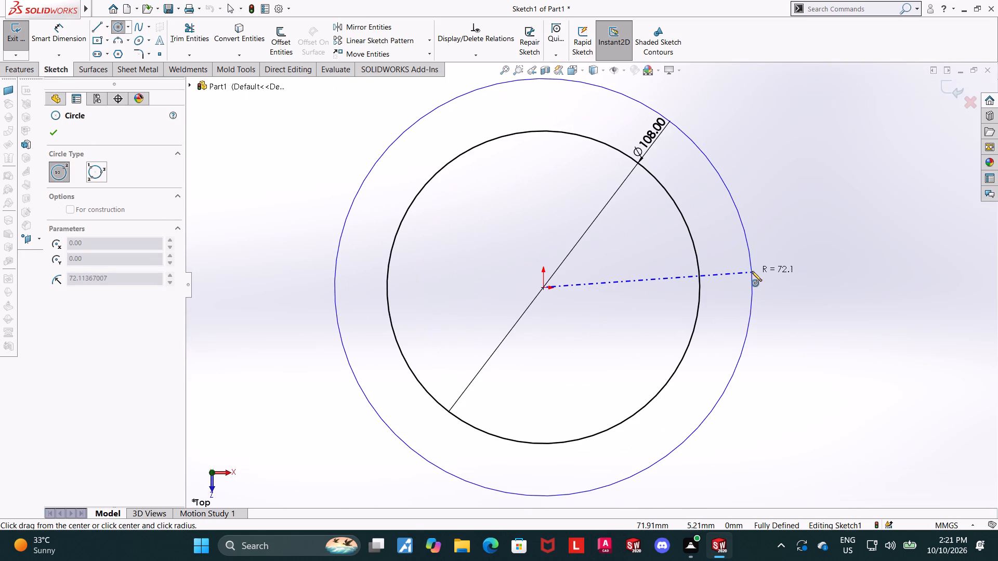
{"action": "left_click", "coordinate": [752, 269]}
{"action": "type", "text": "59*2"}
{"action": "key", "text": "Return"}
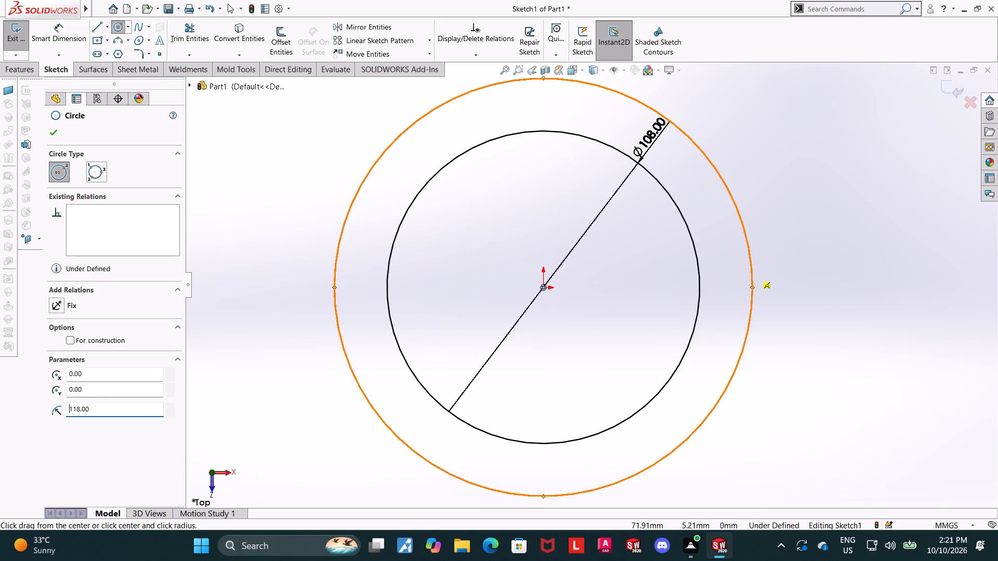
{"action": "key", "text": "Escape"}
Dimension the outer circle's diameter and set it to 59*2 (118 mm).
{"action": "scroll", "coordinate": [748, 272], "scroll_direction": "up", "scroll_amount": 4}
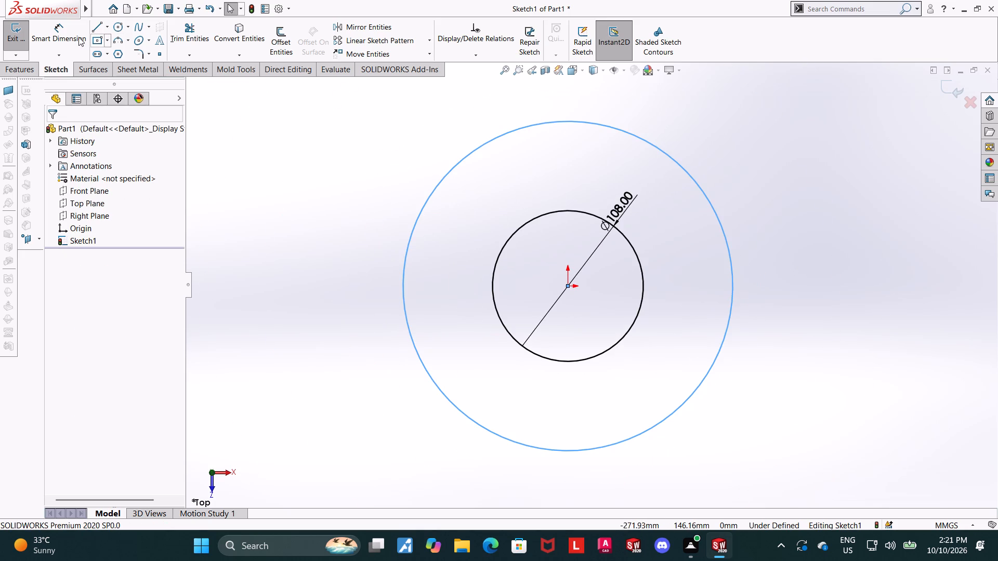
{"action": "left_click", "coordinate": [54, 32]}
{"action": "left_click", "coordinate": [587, 122]}
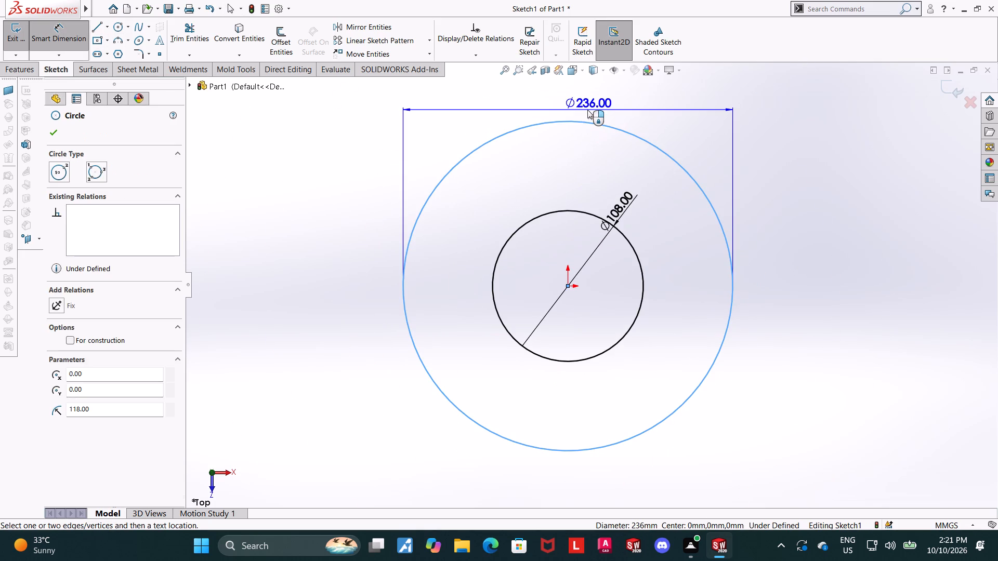
{"action": "left_click", "coordinate": [587, 110]}
{"action": "type", "text": "59"}
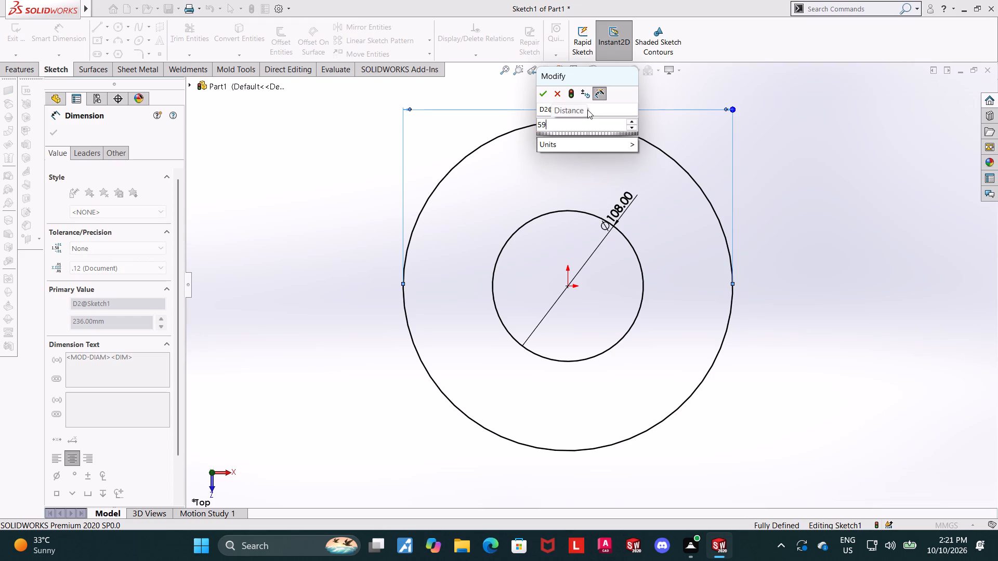
{"action": "key", "text": "shift+parenleft"}
{"action": "key", "text": "shift+BackSpace"}
{"action": "type", "text": "*@"}
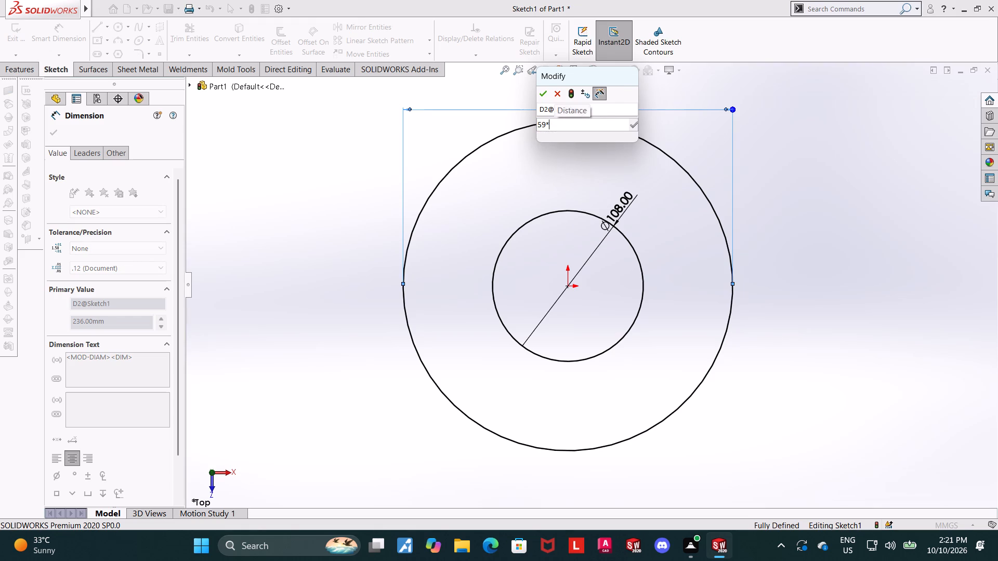
{"action": "key", "text": "BackSpace"}
{"action": "key", "text": "2"}
{"action": "key", "text": "Return"}
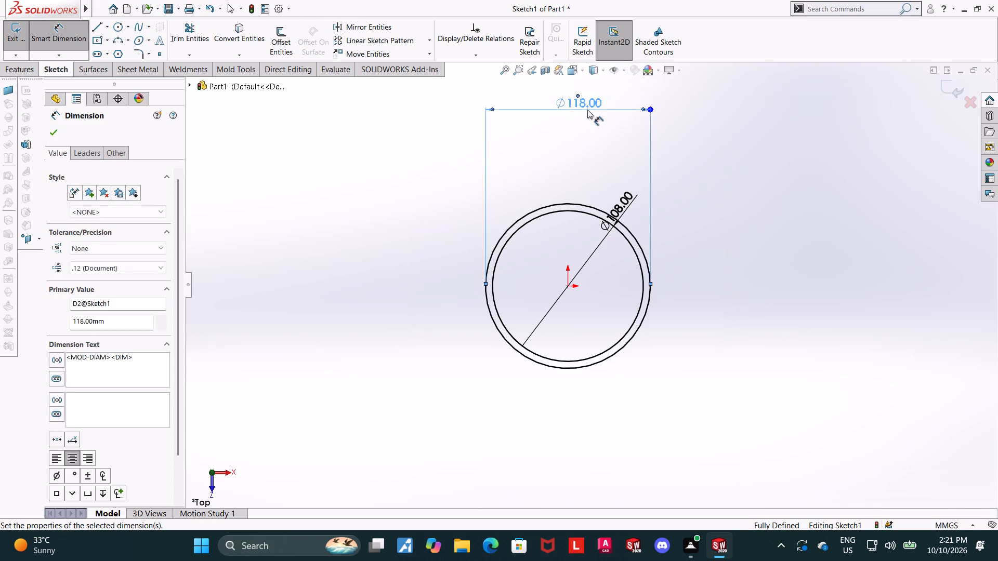
{"action": "key", "text": "Escape"}
Convert the inner 108 mm circle to construction geometry.
{"action": "scroll", "coordinate": [624, 253], "scroll_direction": "up", "scroll_amount": 2}
{"action": "scroll", "coordinate": [583, 282], "scroll_direction": "down", "scroll_amount": 1}
{"action": "scroll", "coordinate": [526, 304], "scroll_direction": "down", "scroll_amount": 1}
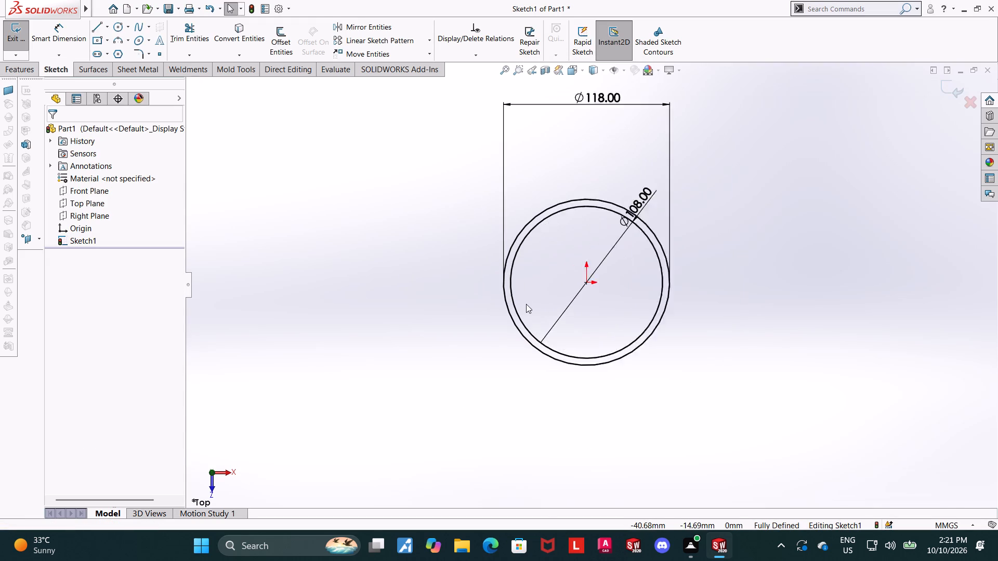
{"action": "scroll", "coordinate": [526, 304], "scroll_direction": "down", "scroll_amount": 3}
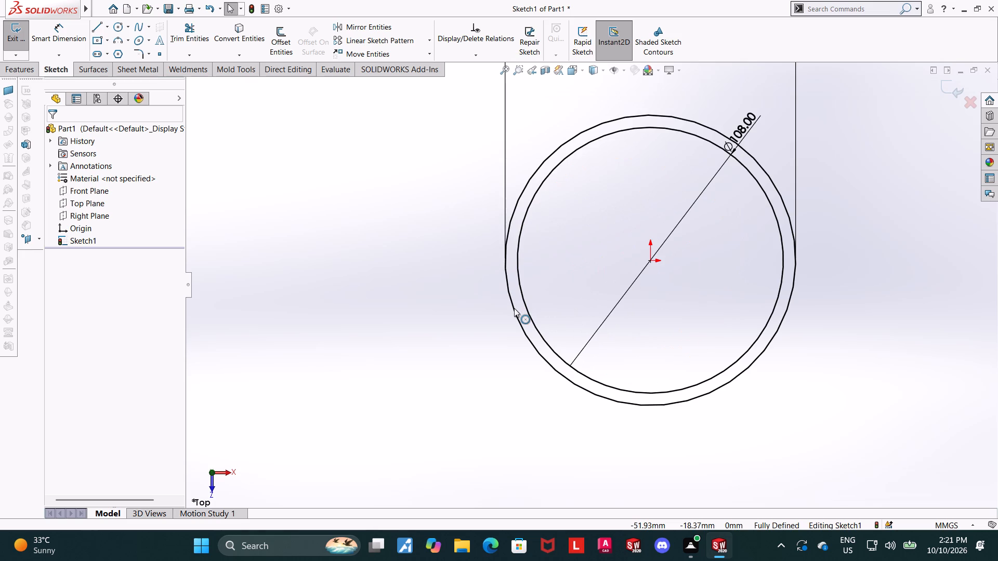
{"action": "left_click", "coordinate": [780, 227]}
{"action": "left_click", "coordinate": [823, 203]}
{"action": "left_click", "coordinate": [843, 272]}
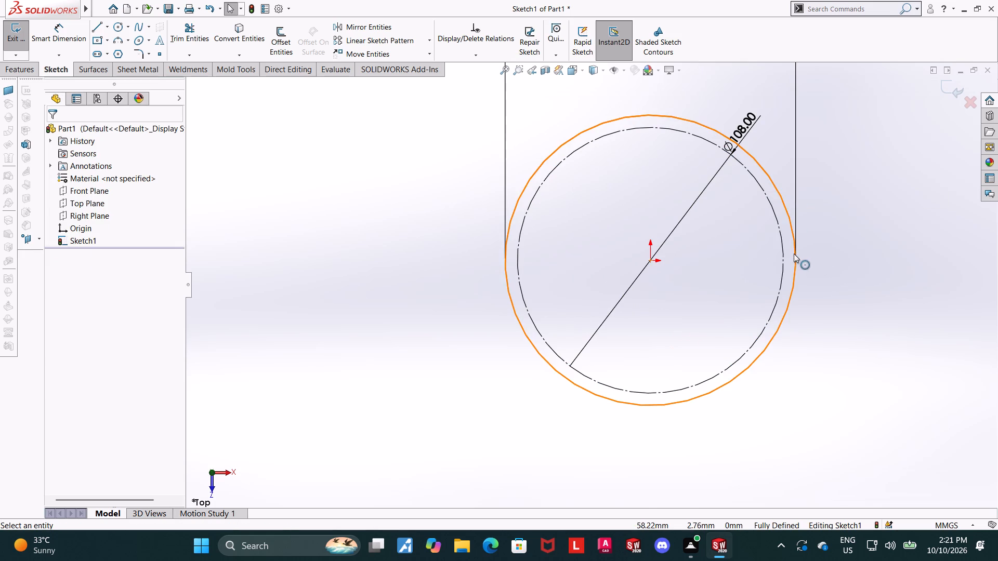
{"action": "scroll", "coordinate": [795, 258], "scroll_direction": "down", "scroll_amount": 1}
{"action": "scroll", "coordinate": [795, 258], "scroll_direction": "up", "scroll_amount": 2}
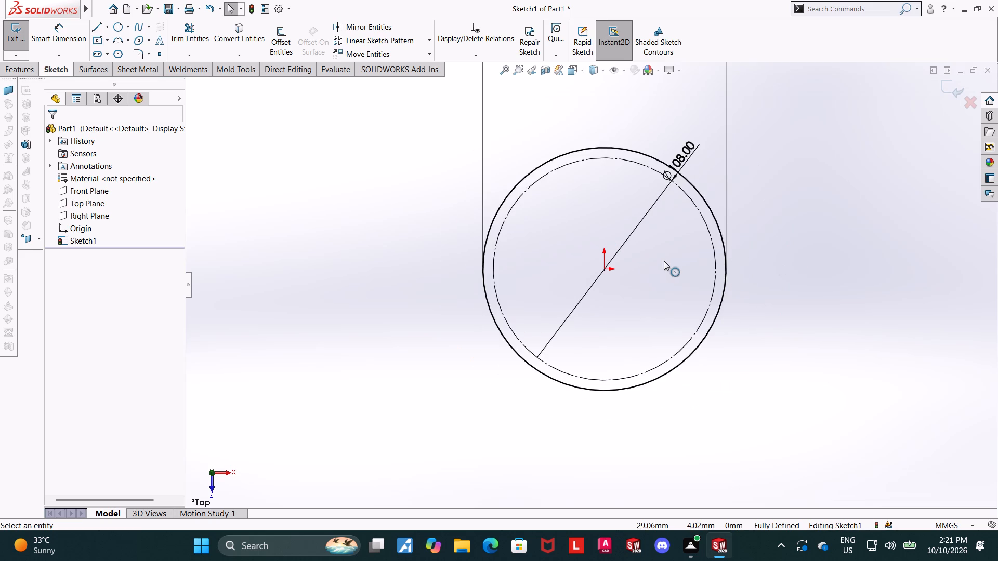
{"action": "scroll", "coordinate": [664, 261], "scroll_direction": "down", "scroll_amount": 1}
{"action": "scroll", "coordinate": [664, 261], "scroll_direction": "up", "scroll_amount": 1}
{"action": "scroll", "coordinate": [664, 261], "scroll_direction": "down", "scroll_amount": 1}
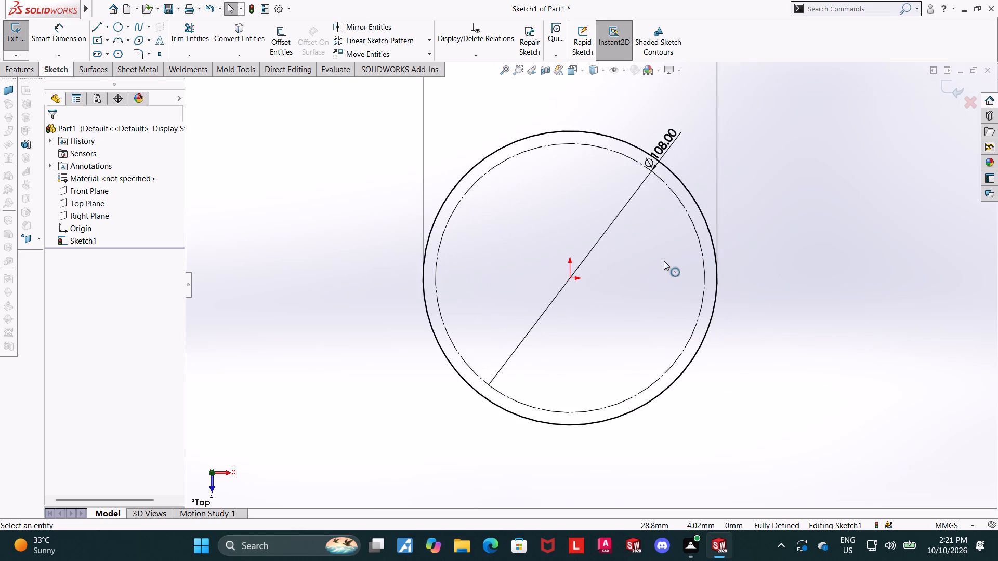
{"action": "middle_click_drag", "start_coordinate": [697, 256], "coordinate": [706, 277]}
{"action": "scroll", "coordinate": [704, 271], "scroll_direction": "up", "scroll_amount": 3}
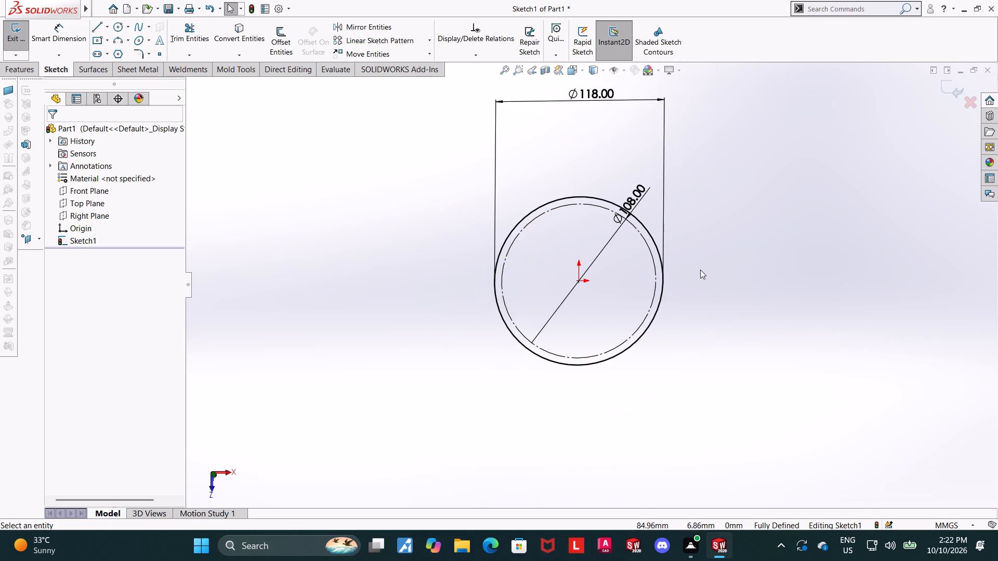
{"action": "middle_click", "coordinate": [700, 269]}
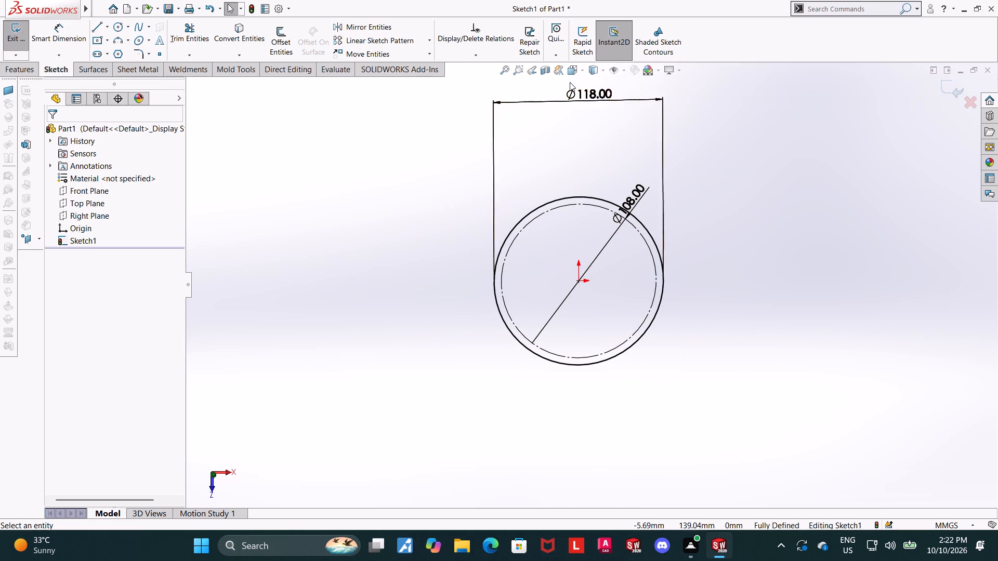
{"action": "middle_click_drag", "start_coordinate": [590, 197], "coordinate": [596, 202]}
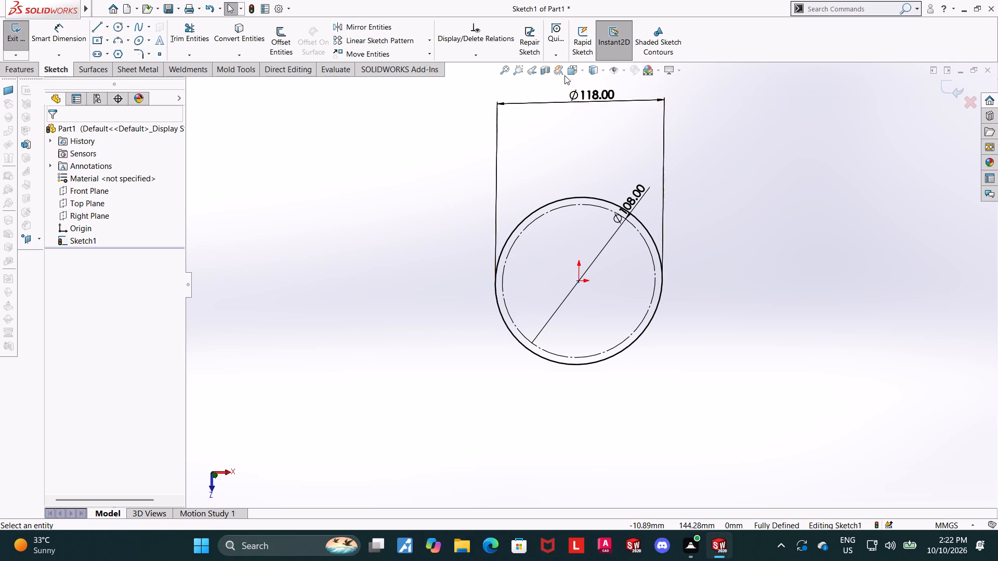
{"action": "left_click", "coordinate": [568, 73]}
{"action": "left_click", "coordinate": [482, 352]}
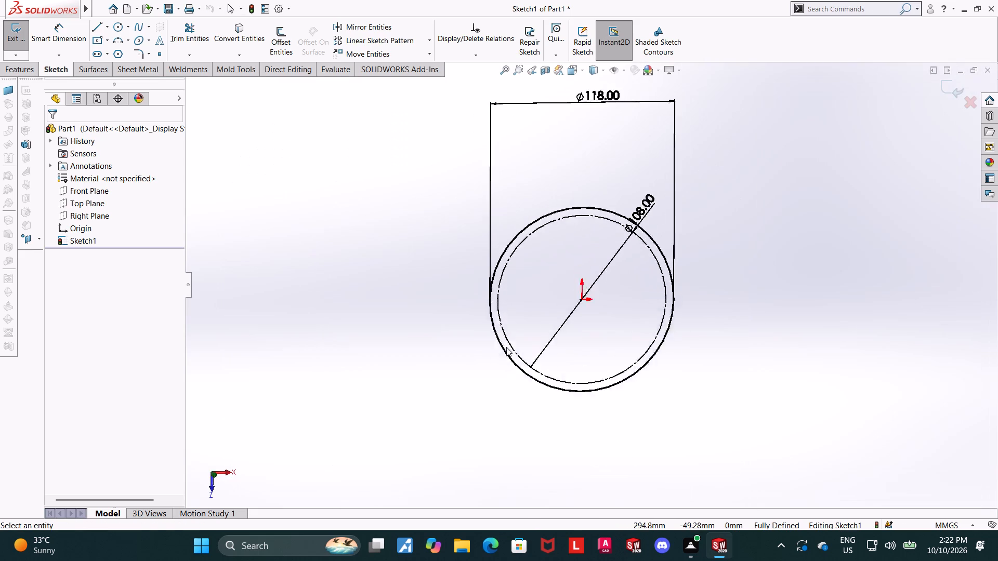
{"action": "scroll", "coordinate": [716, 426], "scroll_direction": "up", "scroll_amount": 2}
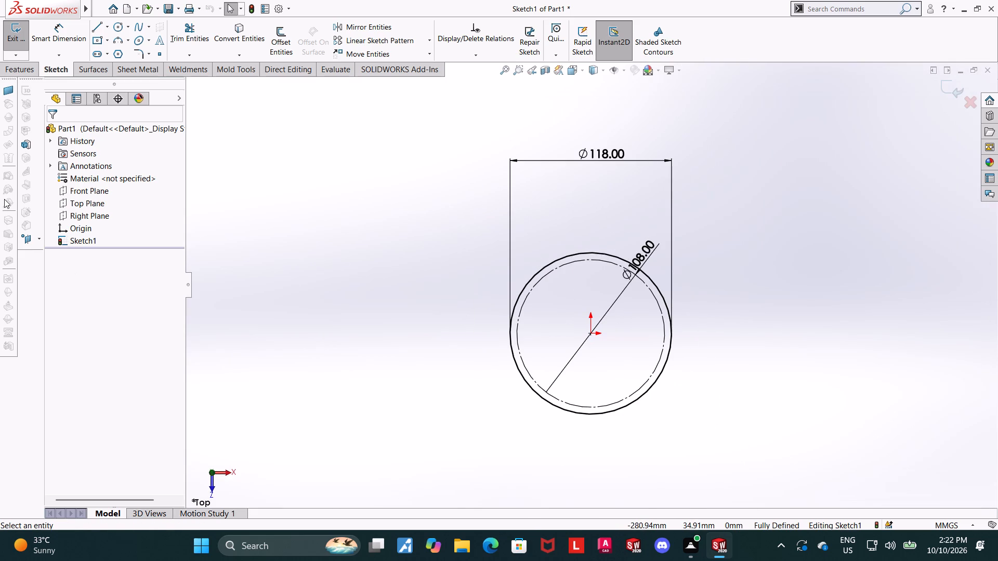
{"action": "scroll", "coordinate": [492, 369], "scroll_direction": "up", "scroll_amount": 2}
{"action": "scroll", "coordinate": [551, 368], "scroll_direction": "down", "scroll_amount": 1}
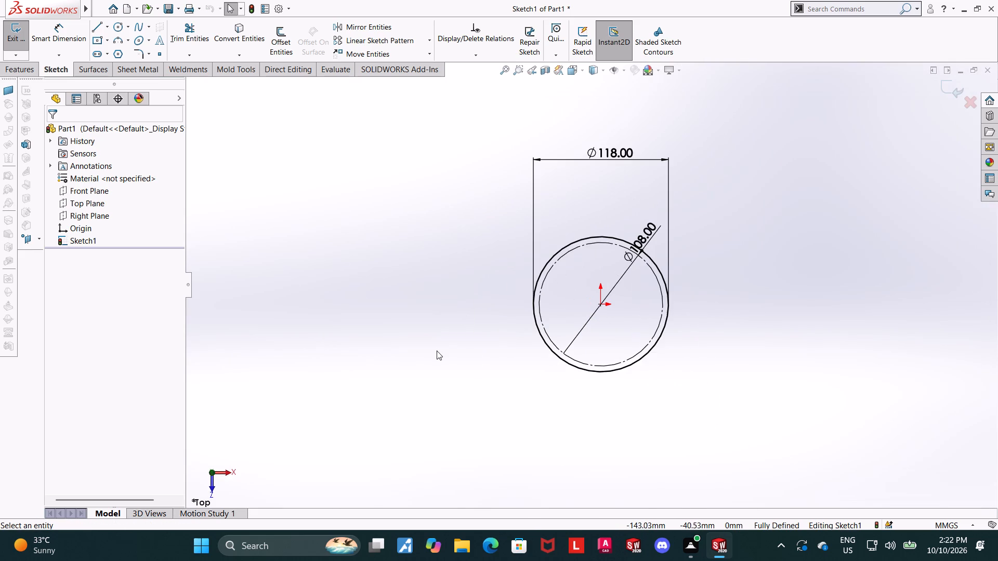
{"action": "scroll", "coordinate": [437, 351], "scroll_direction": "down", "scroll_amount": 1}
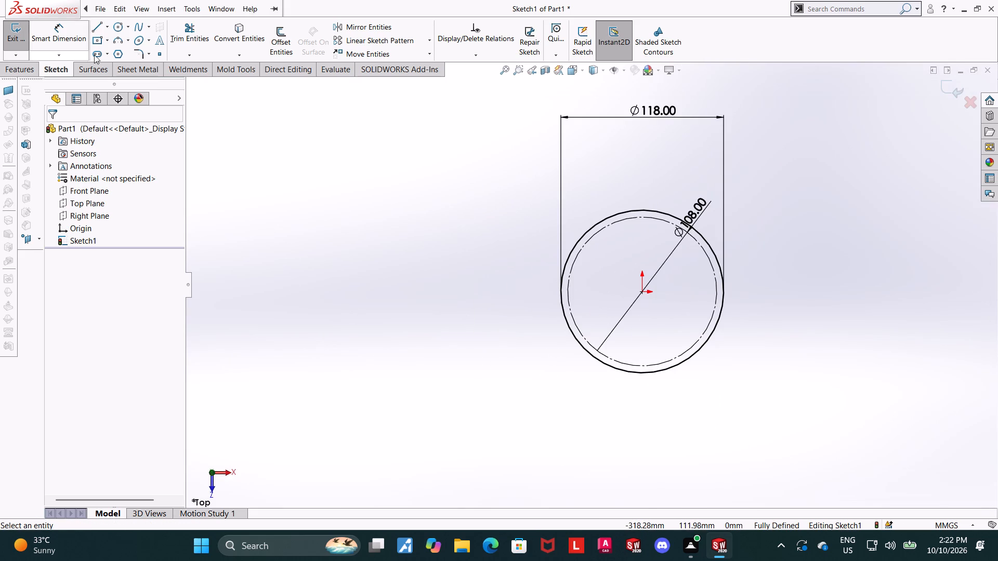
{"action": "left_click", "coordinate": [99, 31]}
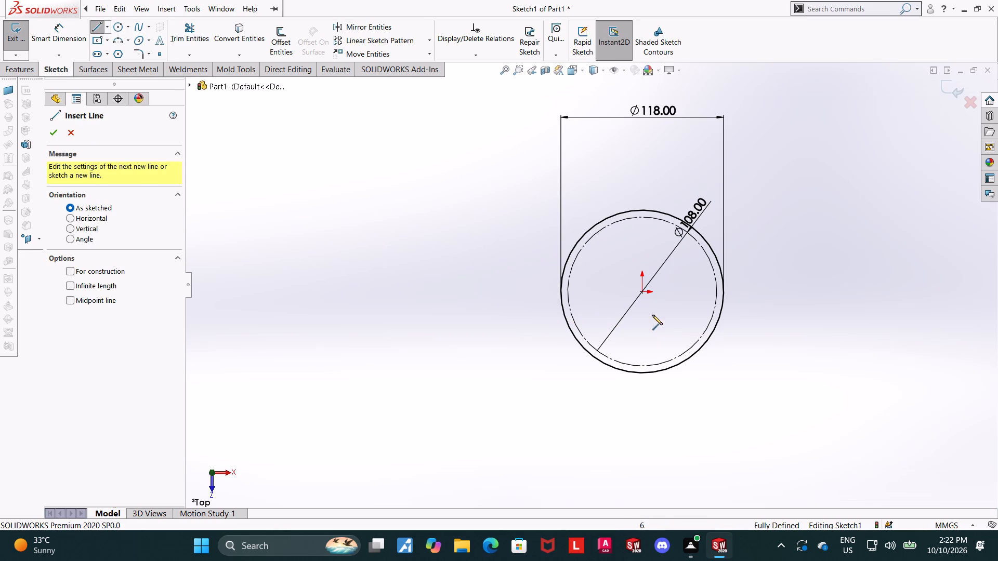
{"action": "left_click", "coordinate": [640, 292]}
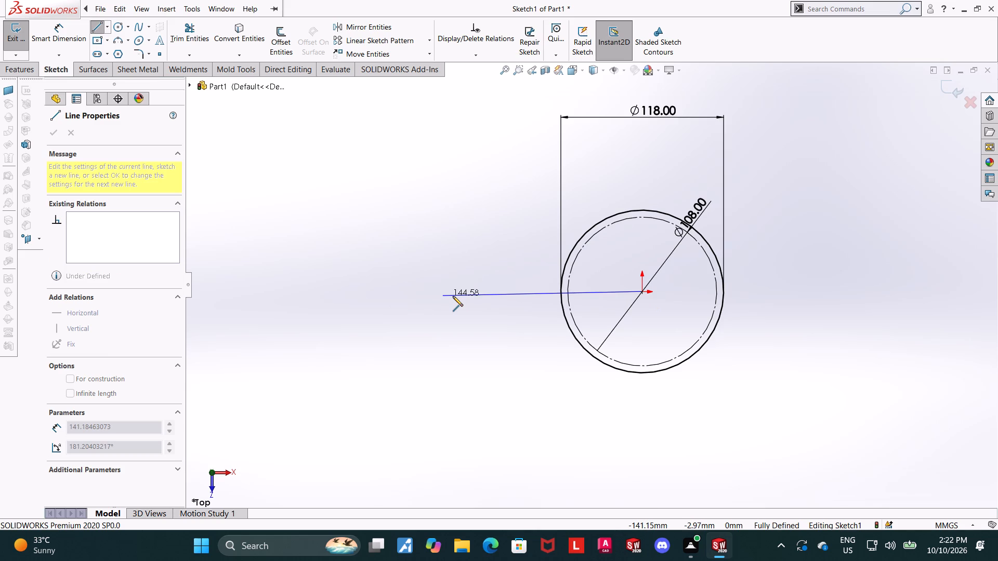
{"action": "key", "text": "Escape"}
Draw a third circle centred on the origin, about 218 mm in diameter, around the two existing circles.
{"action": "left_click", "coordinate": [120, 29]}
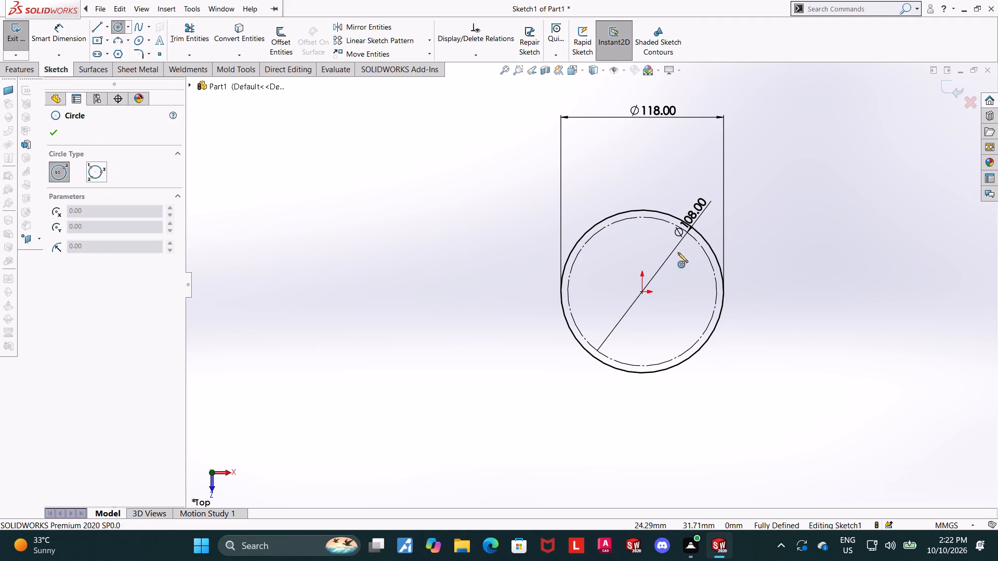
{"action": "left_click", "coordinate": [642, 290]}
{"action": "type", "text": "125"}
{"action": "key", "text": "Return"}
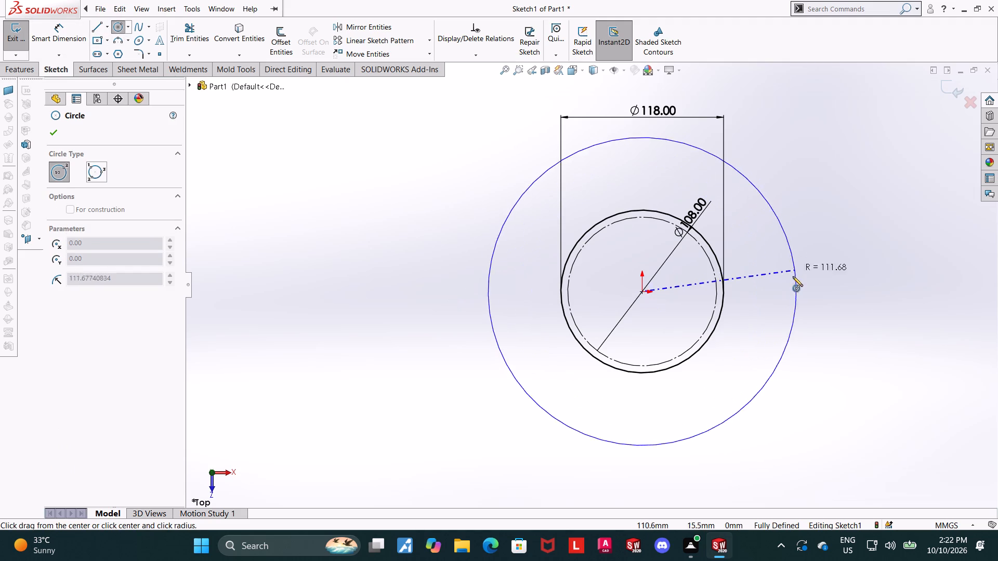
{"action": "left_click", "coordinate": [792, 277]}
{"action": "key", "text": "Escape"}
Dimension the new outermost circle's diameter and set it to 125 mm.
{"action": "left_click", "coordinate": [57, 30]}
{"action": "left_click", "coordinate": [598, 144]}
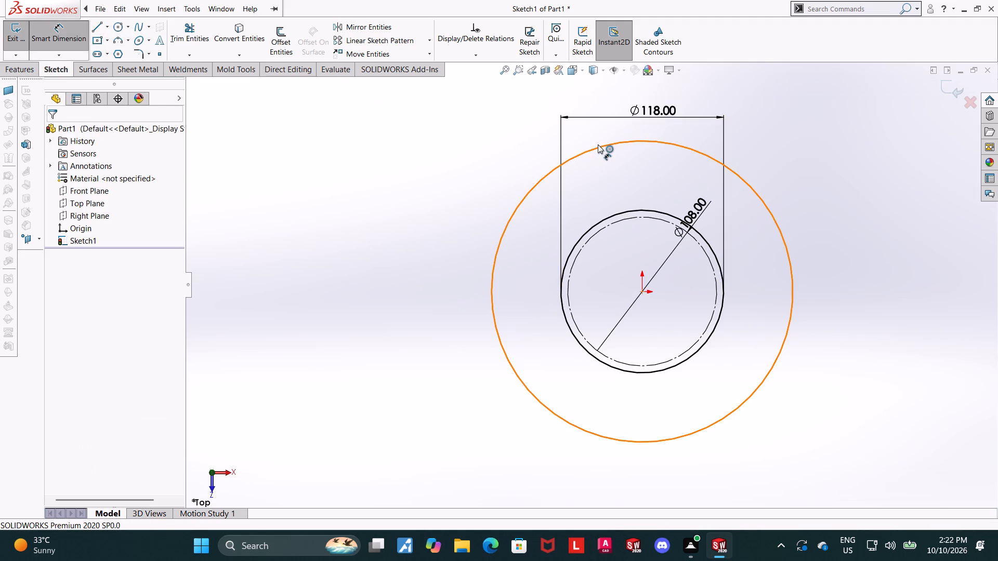
{"action": "left_click", "coordinate": [604, 156]}
{"action": "type", "text": "12"}
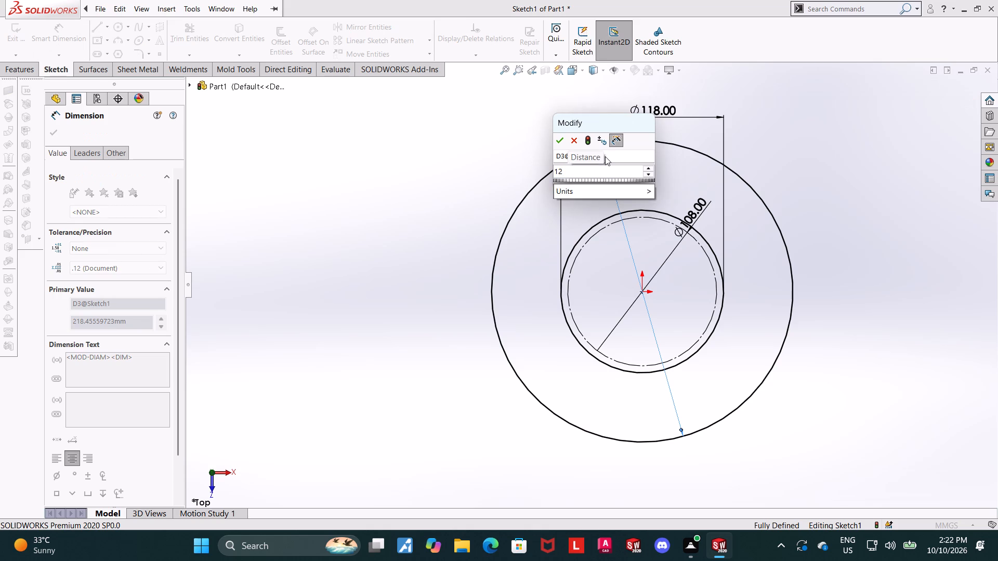
{"action": "key", "text": "5"}
{"action": "key", "text": "Return"}
{"action": "key", "text": "Escape"}
Draw a horizontal line about 128 mm long from the origin in the negative X direction, extending past the circles.
{"action": "scroll", "coordinate": [732, 341], "scroll_direction": "up", "scroll_amount": 1}
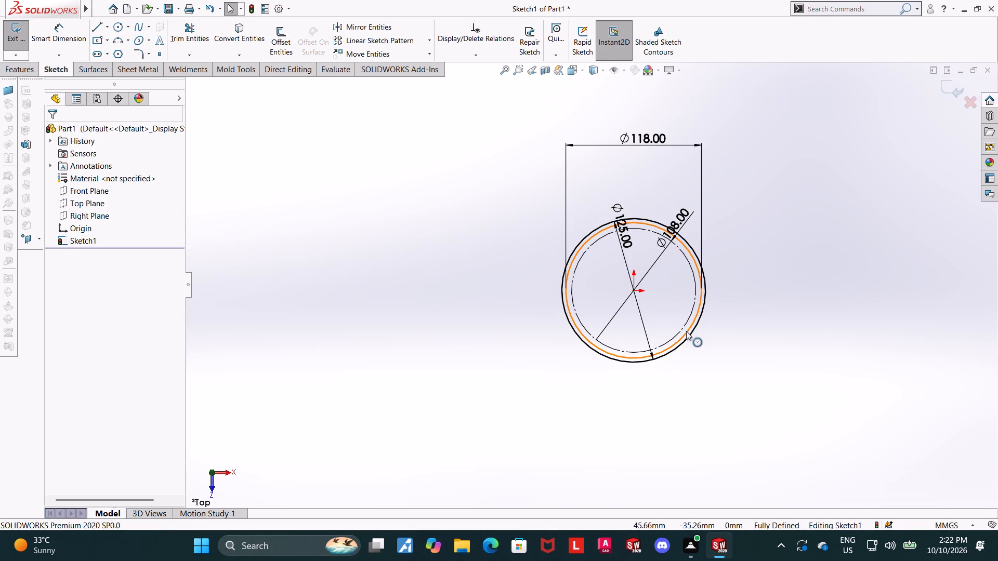
{"action": "scroll", "coordinate": [686, 331], "scroll_direction": "up", "scroll_amount": 1}
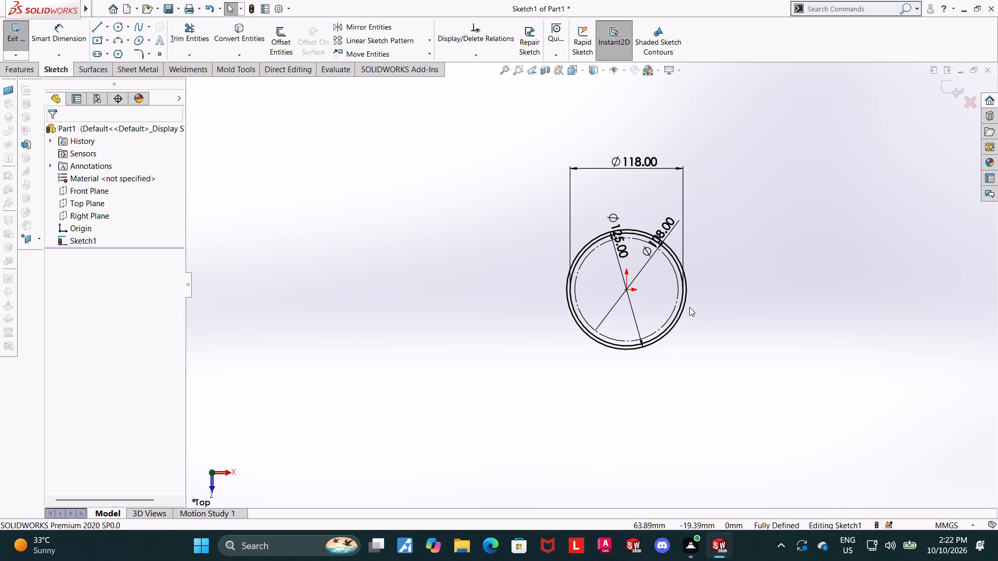
{"action": "scroll", "coordinate": [689, 307], "scroll_direction": "up", "scroll_amount": 1}
{"action": "scroll", "coordinate": [687, 305], "scroll_direction": "down", "scroll_amount": 2}
{"action": "scroll", "coordinate": [614, 307], "scroll_direction": "down", "scroll_amount": 1}
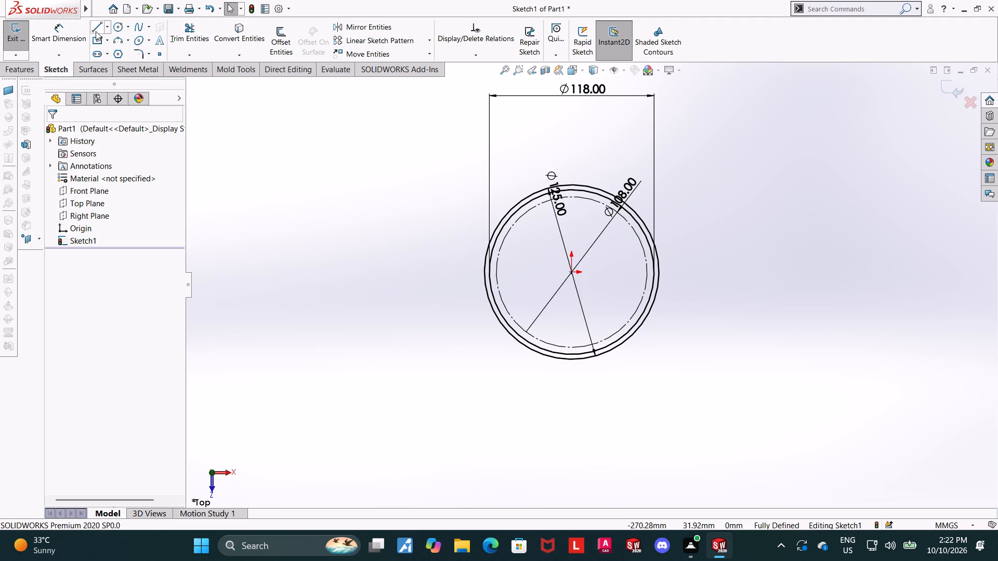
{"action": "left_click", "coordinate": [96, 28]}
{"action": "scroll", "coordinate": [386, 195], "scroll_direction": "down", "scroll_amount": 2}
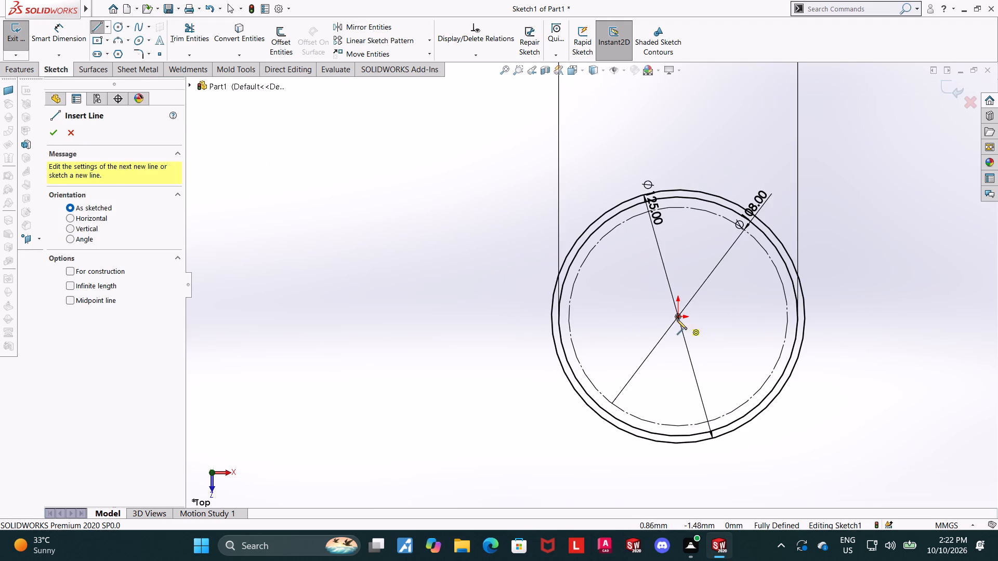
{"action": "left_click", "coordinate": [677, 318]}
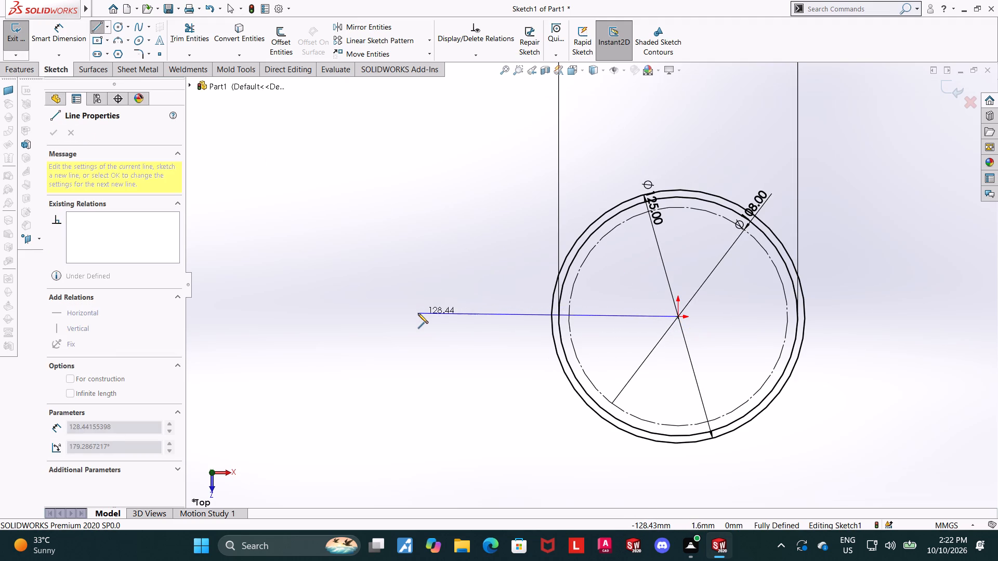
{"action": "left_click", "coordinate": [418, 315]}
{"action": "key", "text": "Escape"}
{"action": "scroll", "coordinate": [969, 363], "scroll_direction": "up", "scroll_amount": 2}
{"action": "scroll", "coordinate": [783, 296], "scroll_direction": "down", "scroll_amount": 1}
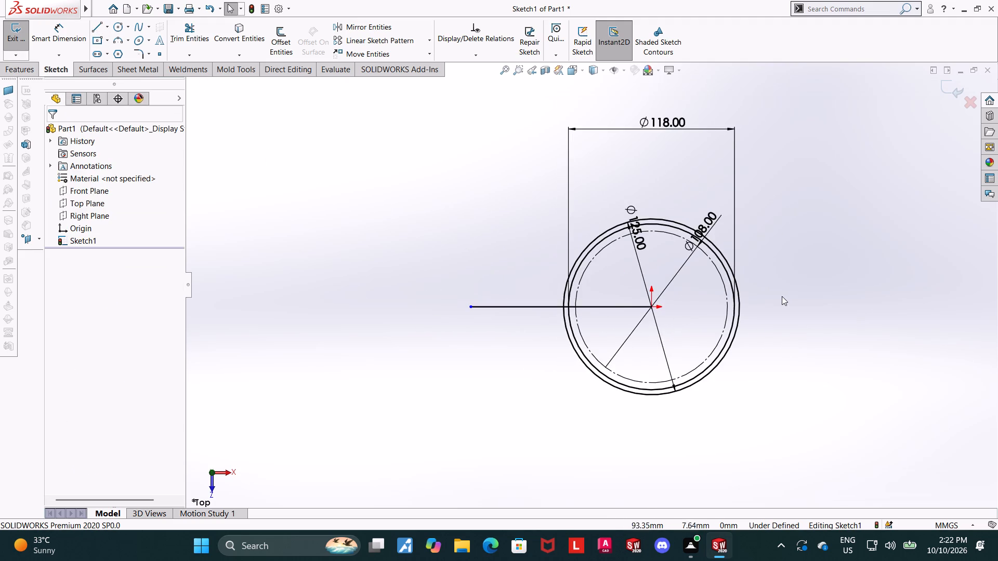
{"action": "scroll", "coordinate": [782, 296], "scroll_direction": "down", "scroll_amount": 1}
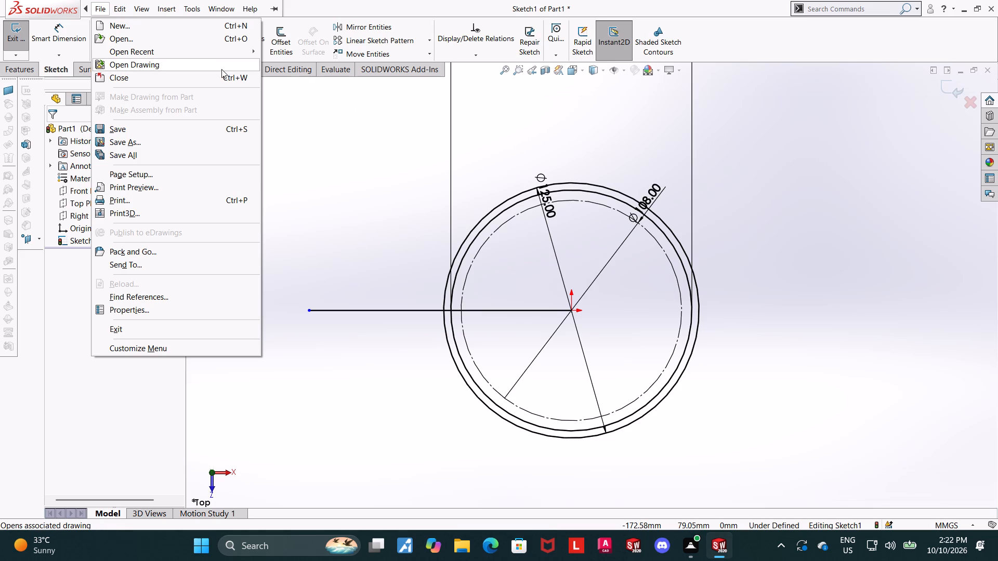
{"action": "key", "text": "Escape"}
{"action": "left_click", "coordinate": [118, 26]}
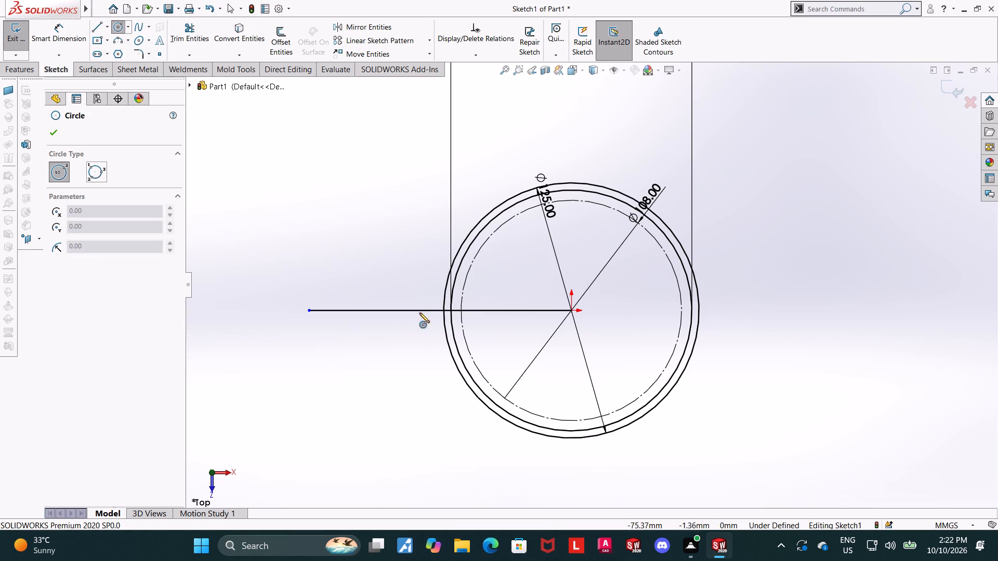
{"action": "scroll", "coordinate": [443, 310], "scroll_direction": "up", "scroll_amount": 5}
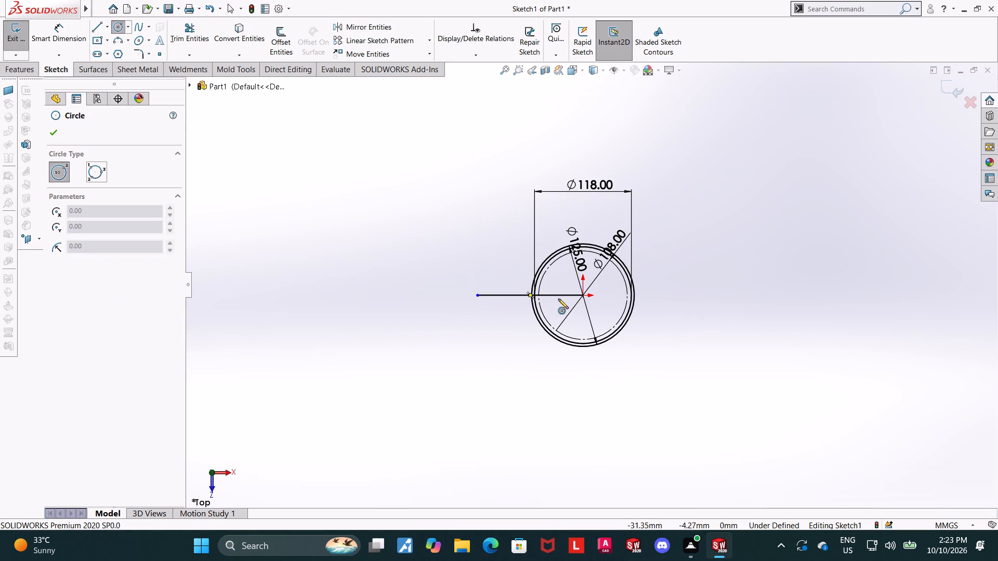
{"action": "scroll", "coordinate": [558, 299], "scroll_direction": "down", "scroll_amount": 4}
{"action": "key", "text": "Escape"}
Convert the 125 mm circle to construction geometry.
{"action": "left_click", "coordinate": [512, 305]}
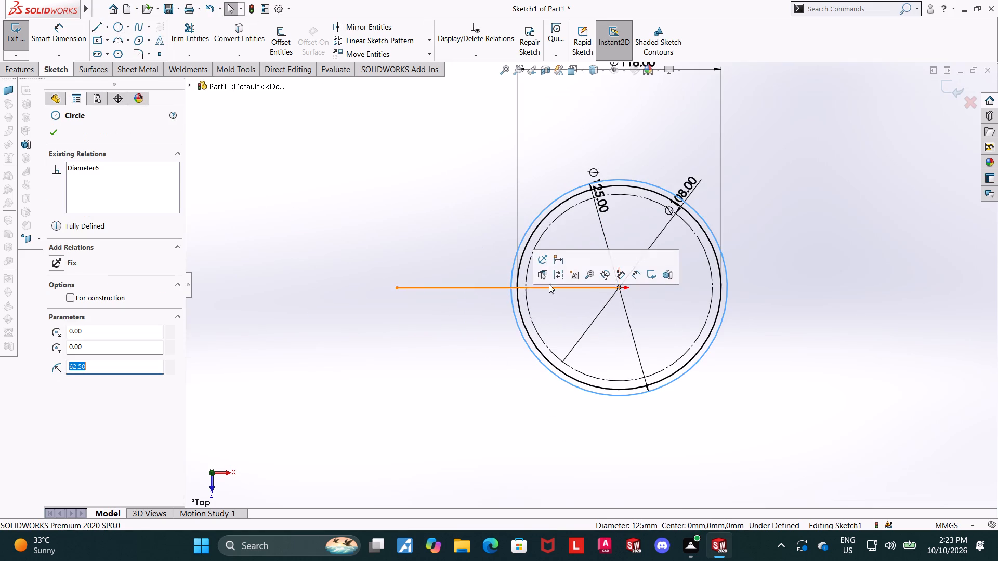
{"action": "left_click", "coordinate": [554, 274]}
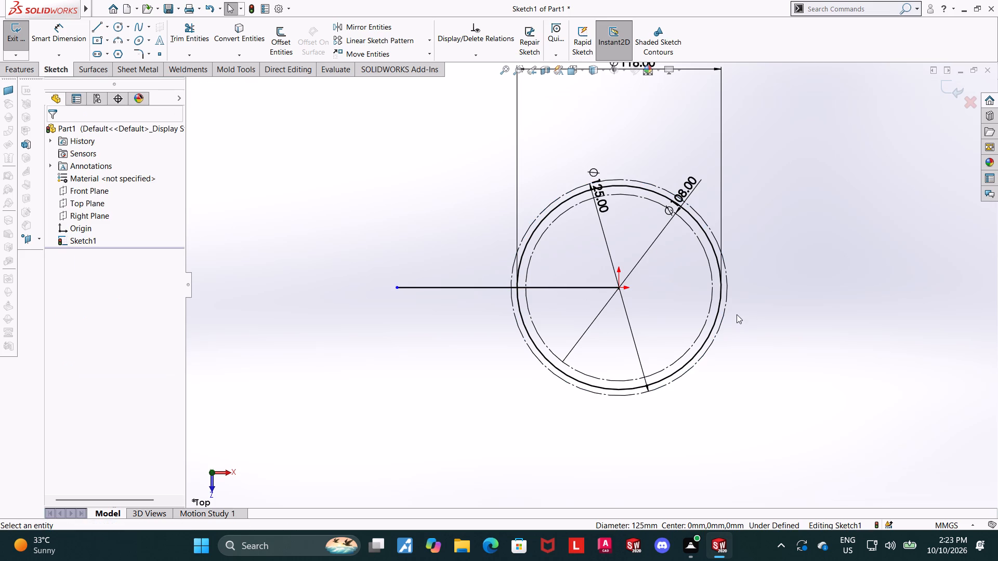
{"action": "key", "text": "Escape"}
Draw a circle about 52 mm in diameter, centred where the horizontal line crosses the 125 mm construction circle.
{"action": "scroll", "coordinate": [736, 293], "scroll_direction": "up", "scroll_amount": 1}
{"action": "scroll", "coordinate": [704, 291], "scroll_direction": "down", "scroll_amount": 3}
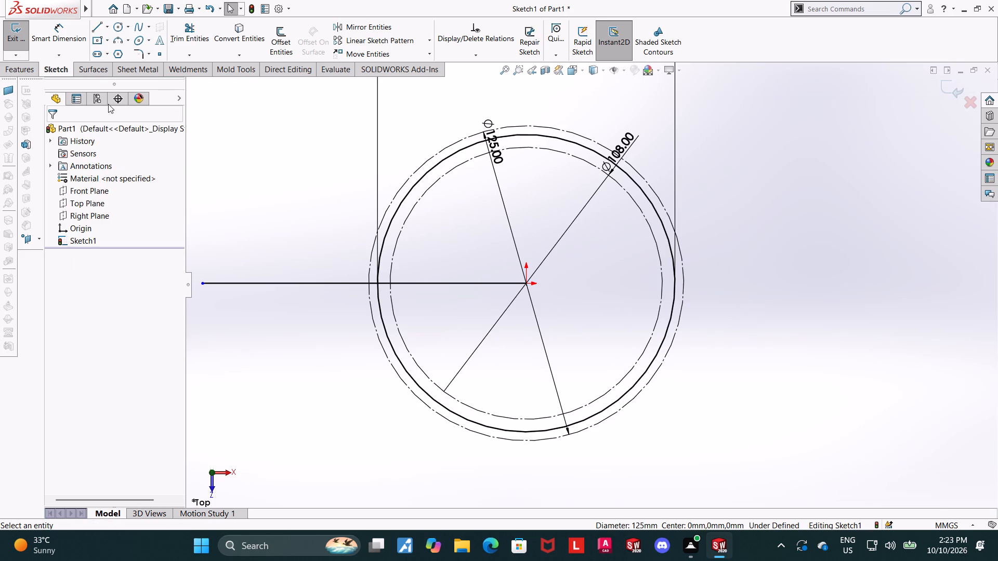
{"action": "left_click", "coordinate": [119, 25]}
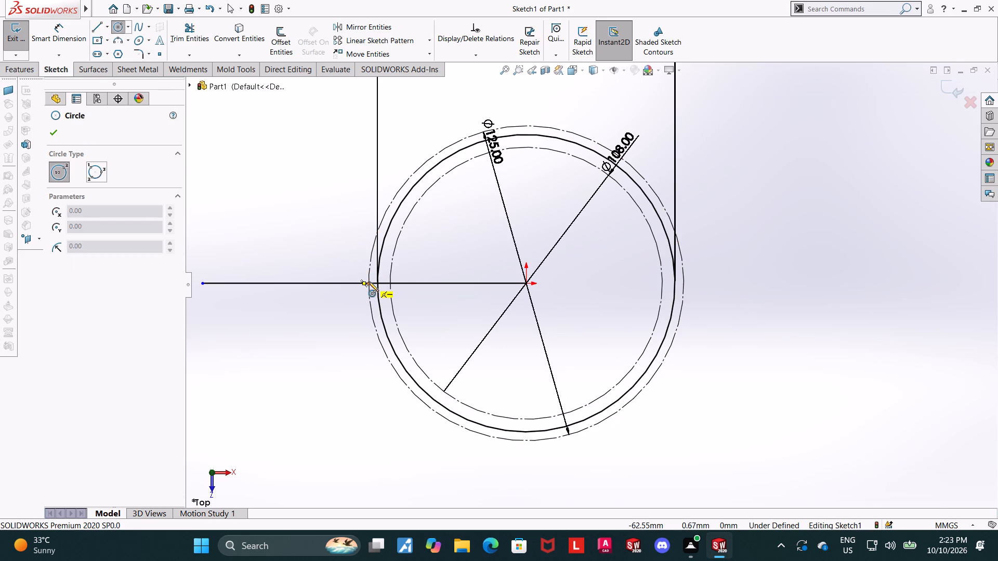
{"action": "left_click", "coordinate": [369, 282]}
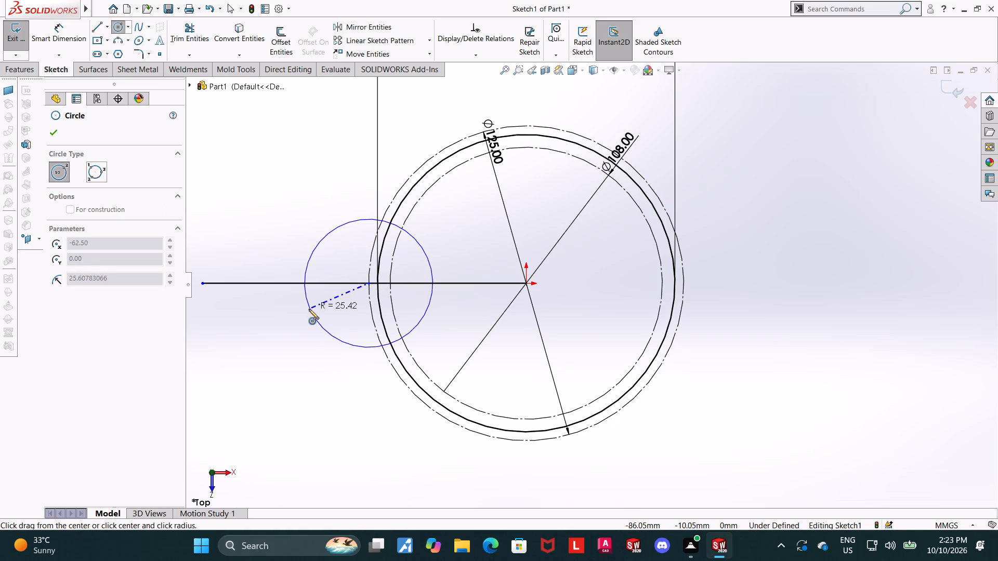
{"action": "key", "text": "1"}
{"action": "type", "text": "4.5"}
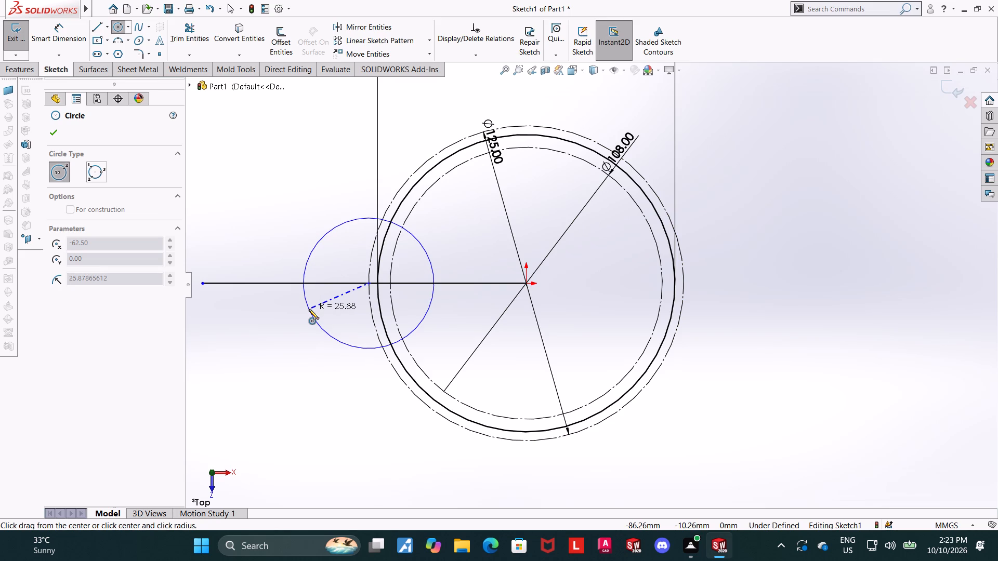
{"action": "type", "text": "*2"}
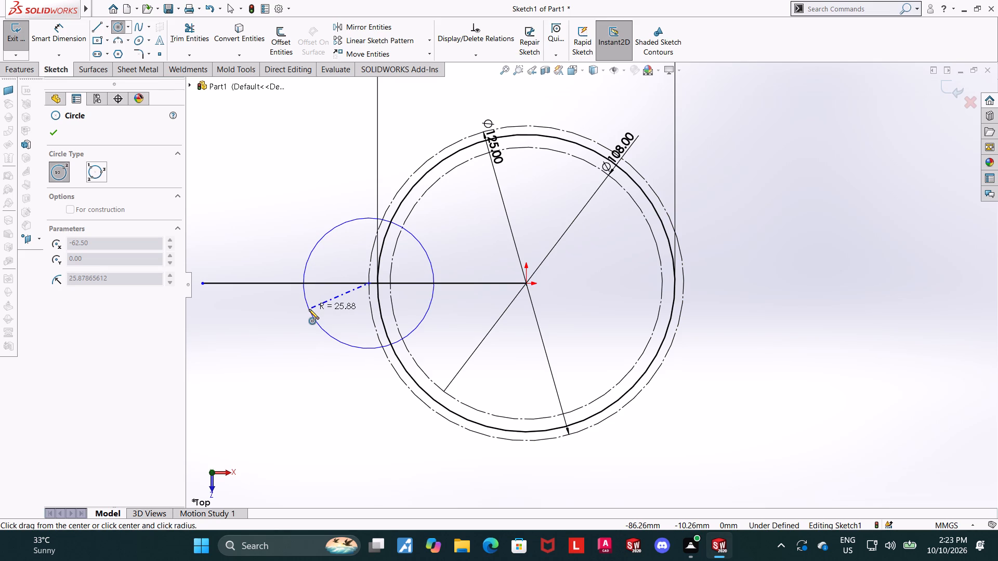
{"action": "left_click", "coordinate": [309, 309]}
{"action": "key", "text": "Escape"}
Dimension the small circle's diameter and set it to 14.5*2 (29 mm).
{"action": "left_click", "coordinate": [63, 33]}
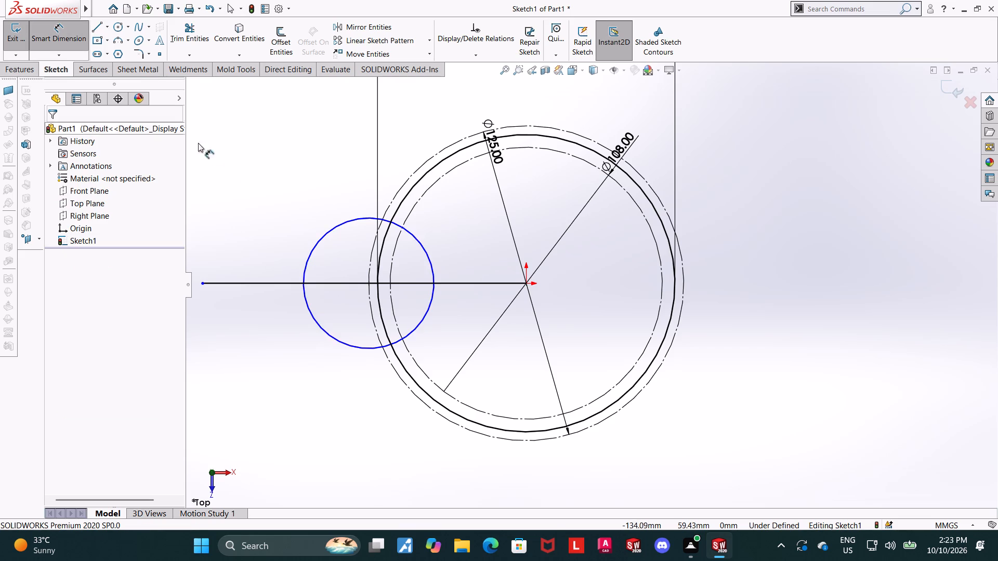
{"action": "left_click", "coordinate": [322, 238]}
{"action": "left_click", "coordinate": [319, 198]}
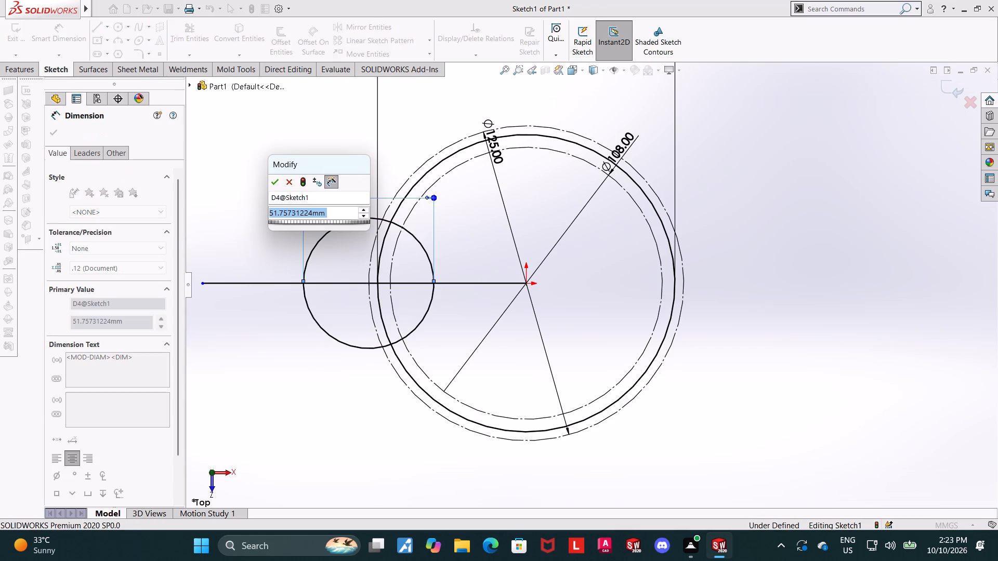
{"action": "type", "text": "14.5"}
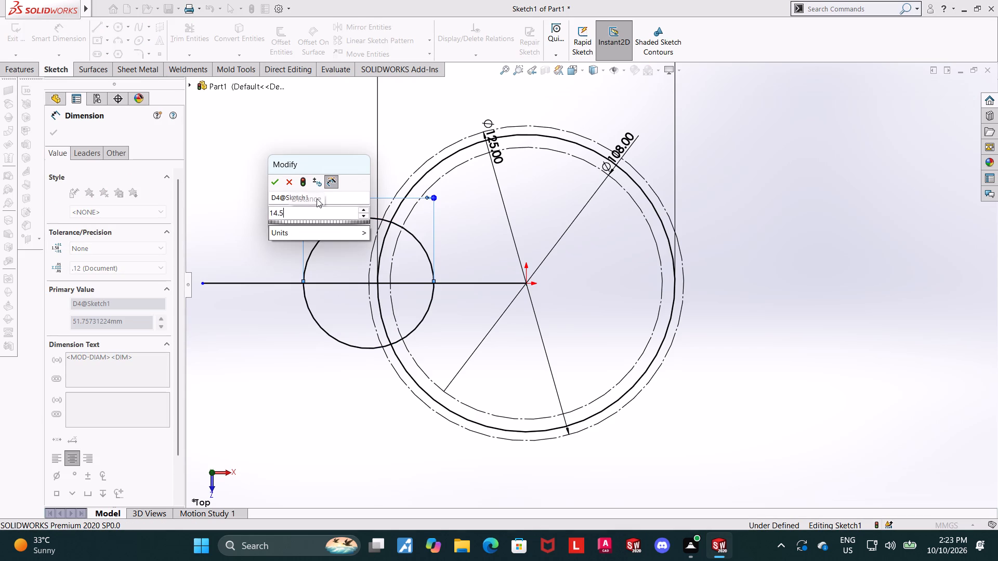
{"action": "type", "text": "*2"}
{"action": "key", "text": "Return"}
{"action": "key", "text": "Escape"}
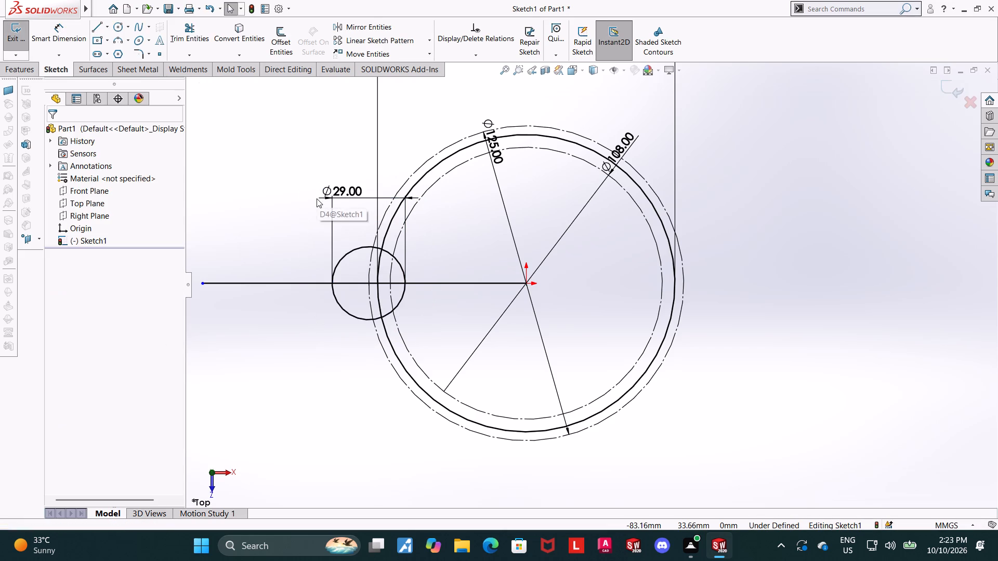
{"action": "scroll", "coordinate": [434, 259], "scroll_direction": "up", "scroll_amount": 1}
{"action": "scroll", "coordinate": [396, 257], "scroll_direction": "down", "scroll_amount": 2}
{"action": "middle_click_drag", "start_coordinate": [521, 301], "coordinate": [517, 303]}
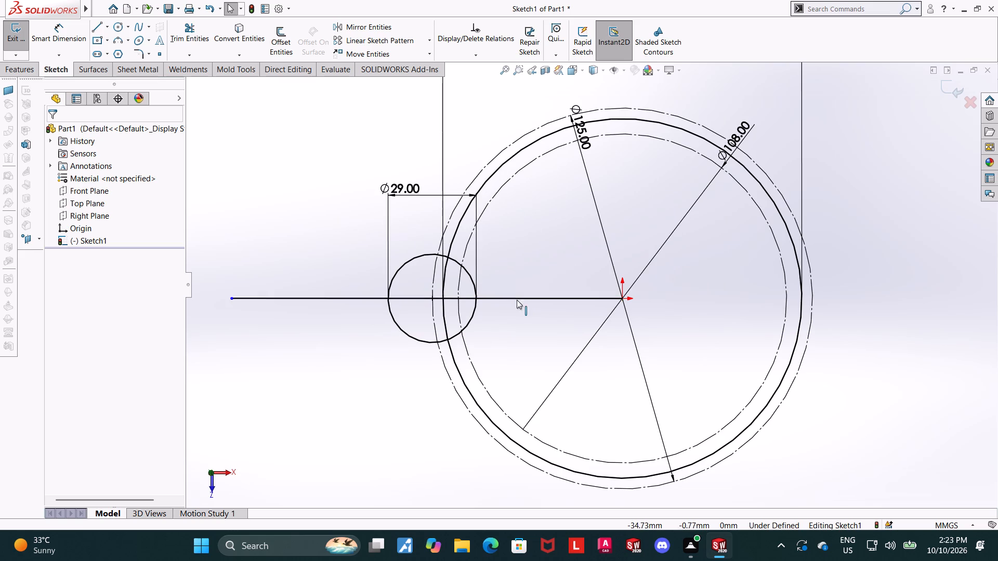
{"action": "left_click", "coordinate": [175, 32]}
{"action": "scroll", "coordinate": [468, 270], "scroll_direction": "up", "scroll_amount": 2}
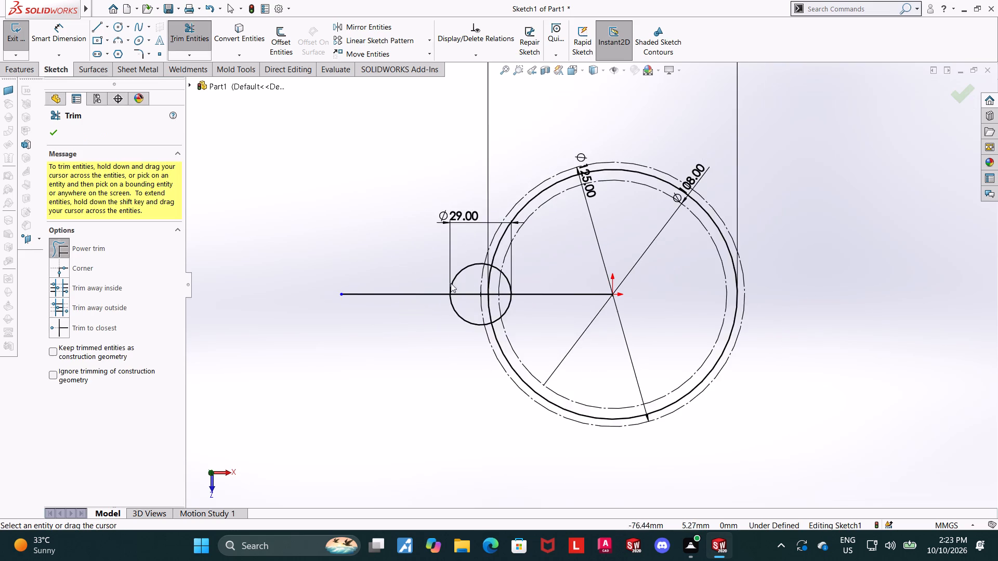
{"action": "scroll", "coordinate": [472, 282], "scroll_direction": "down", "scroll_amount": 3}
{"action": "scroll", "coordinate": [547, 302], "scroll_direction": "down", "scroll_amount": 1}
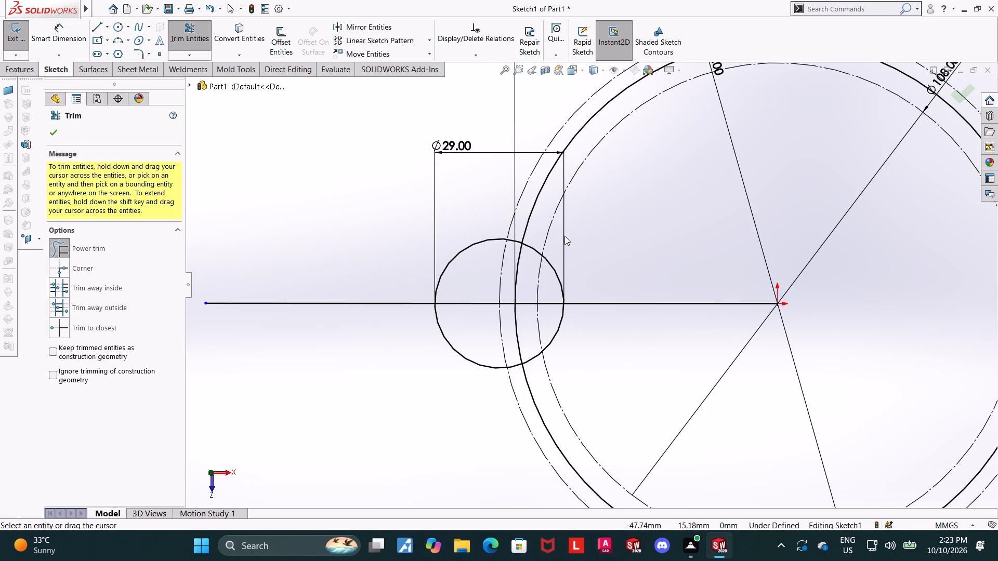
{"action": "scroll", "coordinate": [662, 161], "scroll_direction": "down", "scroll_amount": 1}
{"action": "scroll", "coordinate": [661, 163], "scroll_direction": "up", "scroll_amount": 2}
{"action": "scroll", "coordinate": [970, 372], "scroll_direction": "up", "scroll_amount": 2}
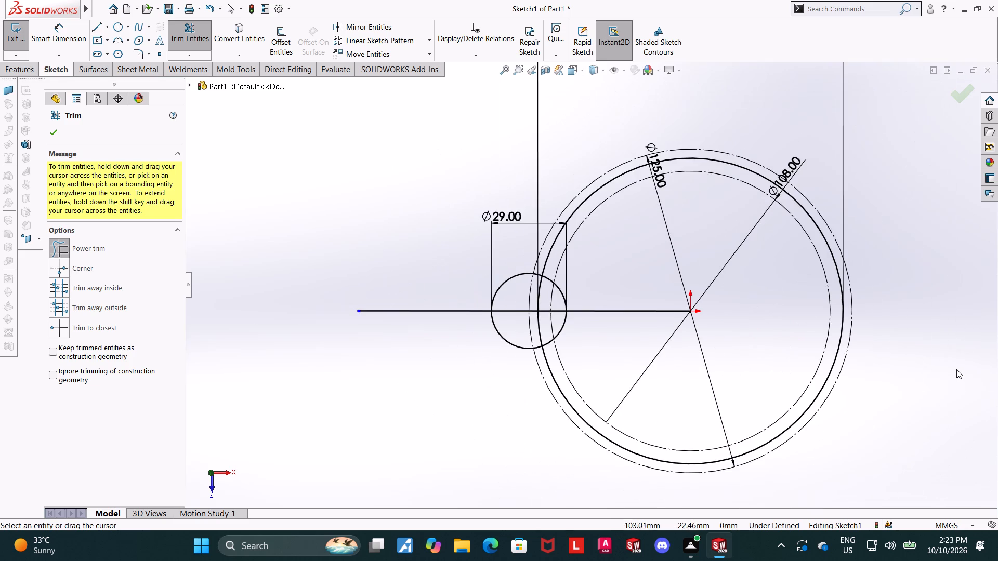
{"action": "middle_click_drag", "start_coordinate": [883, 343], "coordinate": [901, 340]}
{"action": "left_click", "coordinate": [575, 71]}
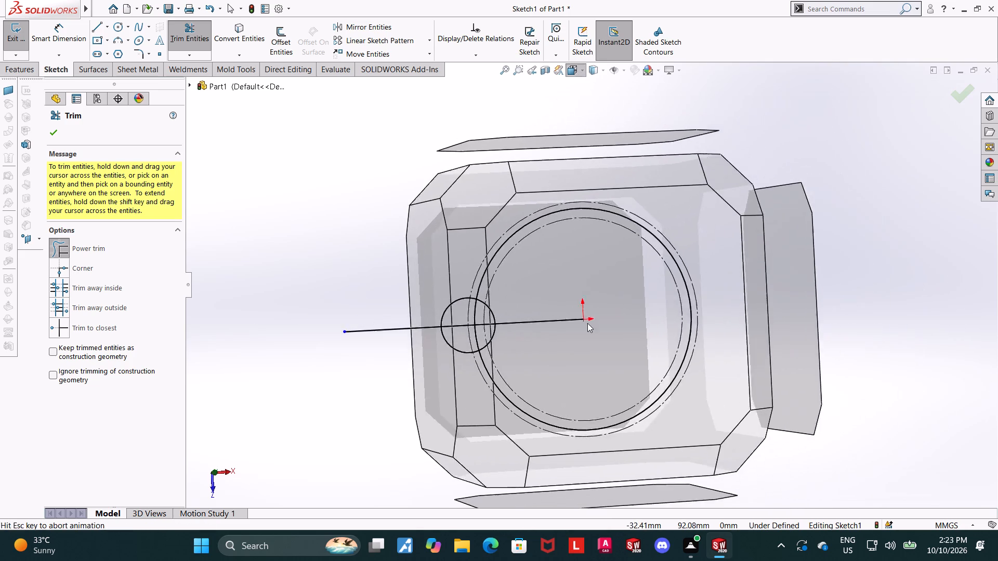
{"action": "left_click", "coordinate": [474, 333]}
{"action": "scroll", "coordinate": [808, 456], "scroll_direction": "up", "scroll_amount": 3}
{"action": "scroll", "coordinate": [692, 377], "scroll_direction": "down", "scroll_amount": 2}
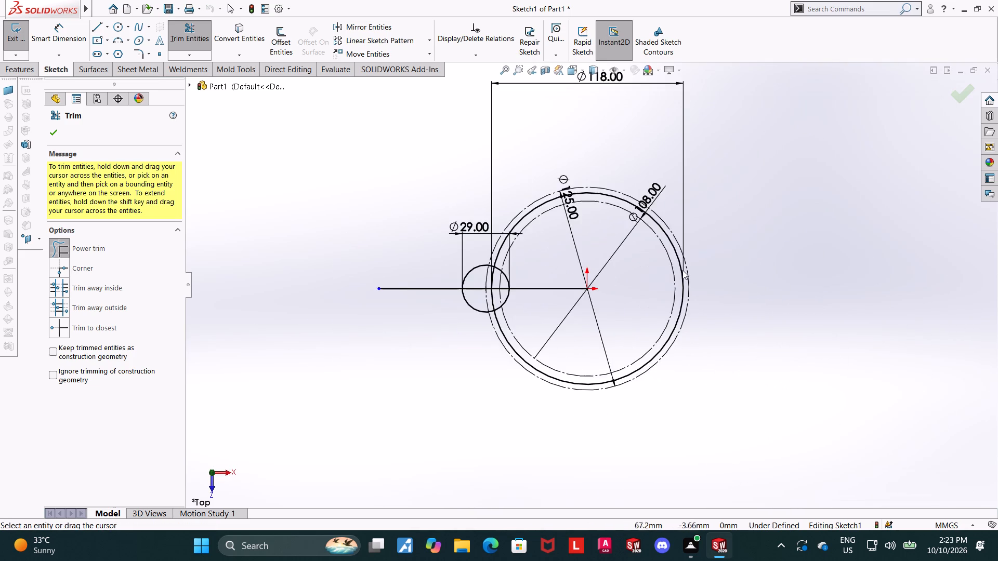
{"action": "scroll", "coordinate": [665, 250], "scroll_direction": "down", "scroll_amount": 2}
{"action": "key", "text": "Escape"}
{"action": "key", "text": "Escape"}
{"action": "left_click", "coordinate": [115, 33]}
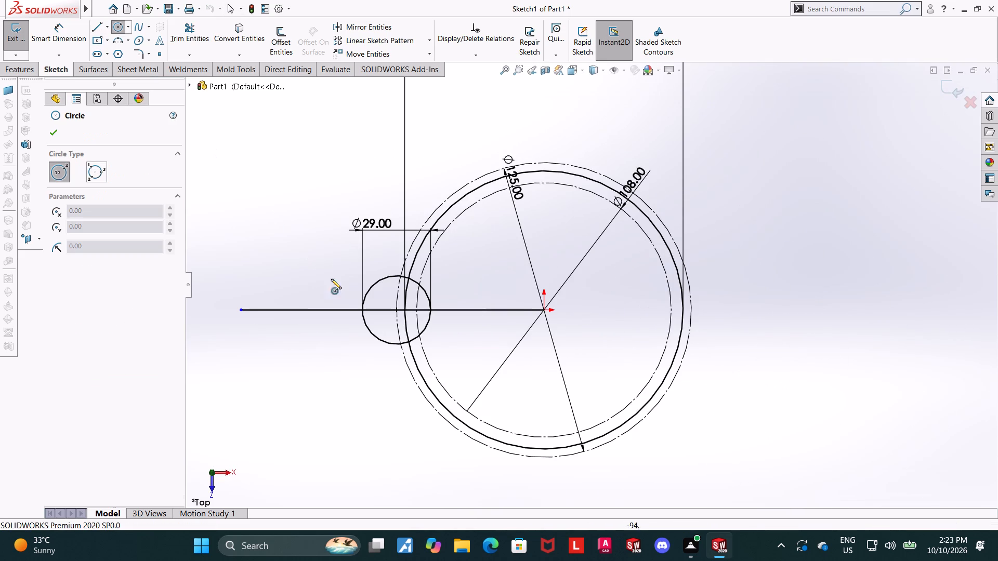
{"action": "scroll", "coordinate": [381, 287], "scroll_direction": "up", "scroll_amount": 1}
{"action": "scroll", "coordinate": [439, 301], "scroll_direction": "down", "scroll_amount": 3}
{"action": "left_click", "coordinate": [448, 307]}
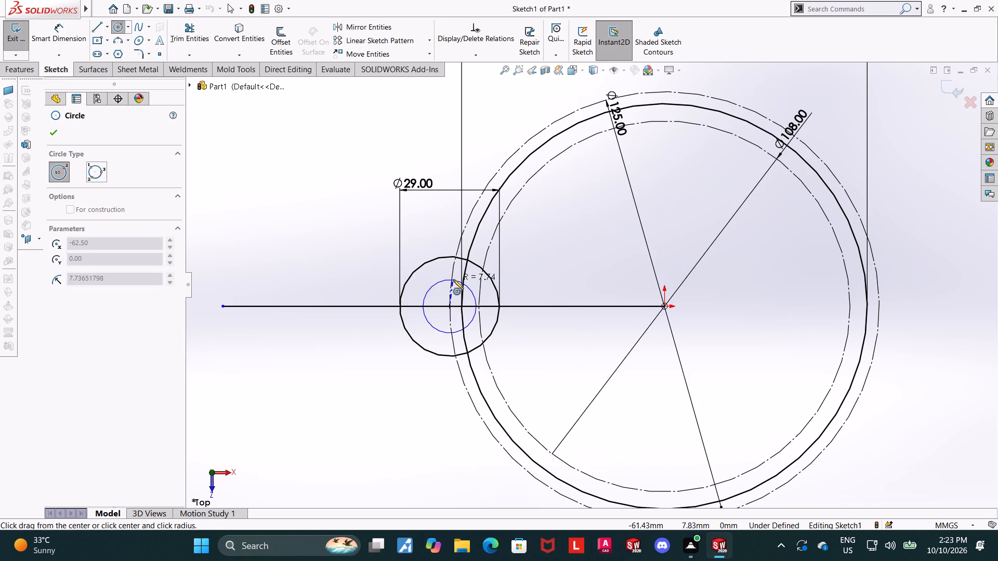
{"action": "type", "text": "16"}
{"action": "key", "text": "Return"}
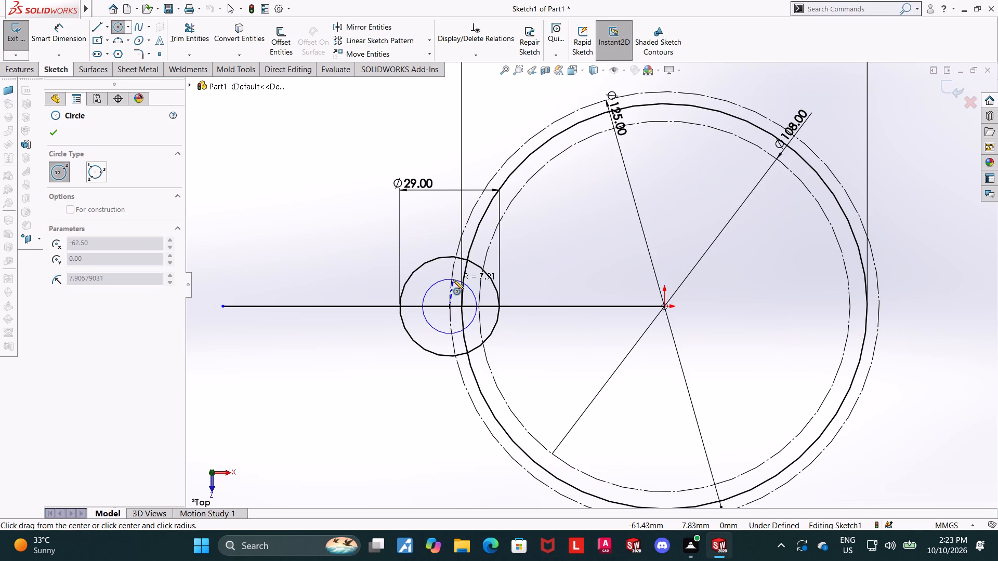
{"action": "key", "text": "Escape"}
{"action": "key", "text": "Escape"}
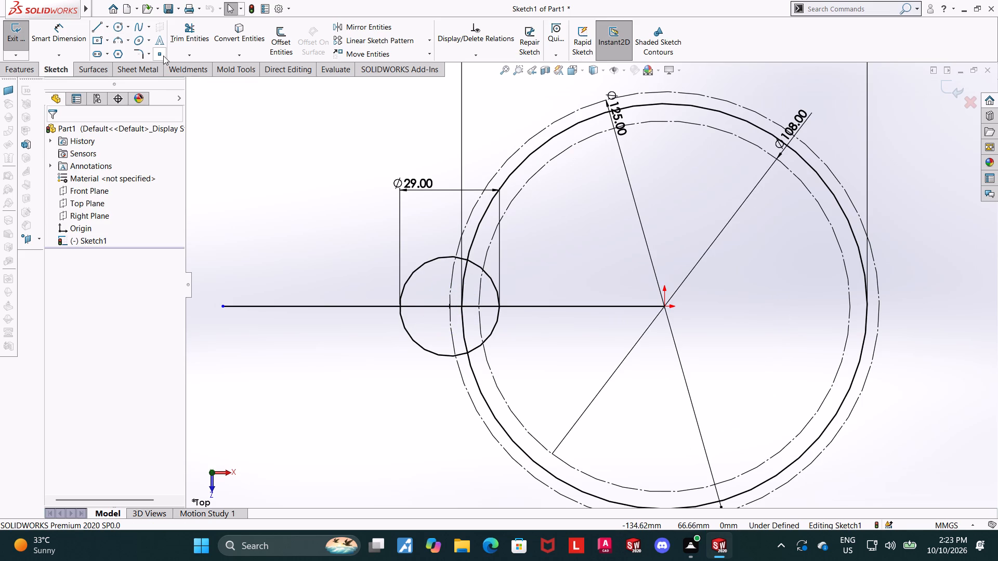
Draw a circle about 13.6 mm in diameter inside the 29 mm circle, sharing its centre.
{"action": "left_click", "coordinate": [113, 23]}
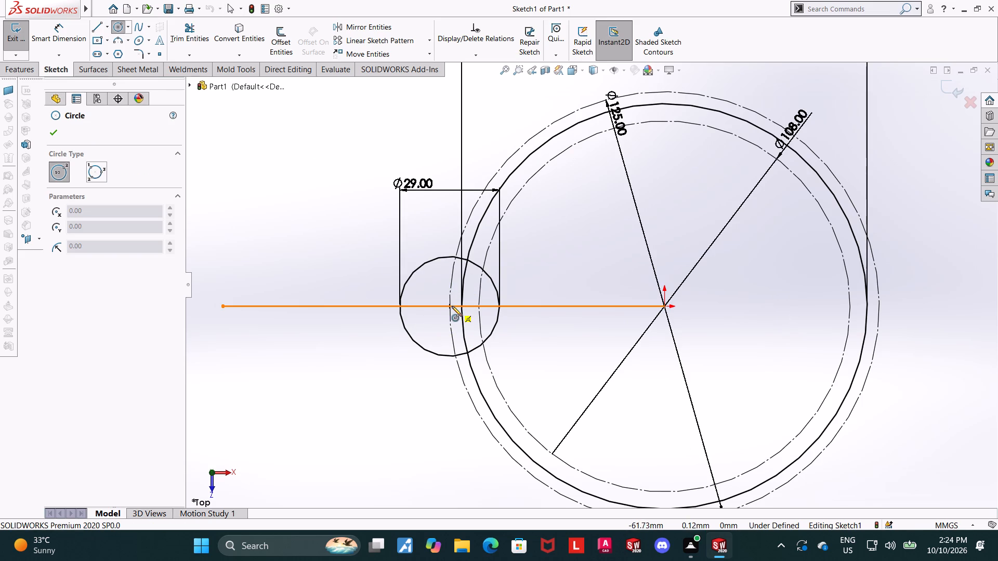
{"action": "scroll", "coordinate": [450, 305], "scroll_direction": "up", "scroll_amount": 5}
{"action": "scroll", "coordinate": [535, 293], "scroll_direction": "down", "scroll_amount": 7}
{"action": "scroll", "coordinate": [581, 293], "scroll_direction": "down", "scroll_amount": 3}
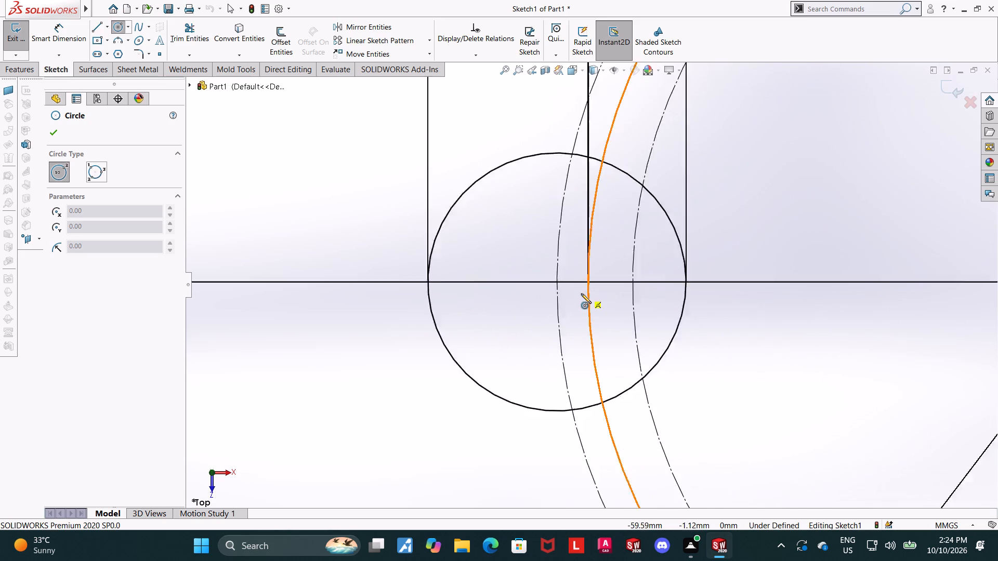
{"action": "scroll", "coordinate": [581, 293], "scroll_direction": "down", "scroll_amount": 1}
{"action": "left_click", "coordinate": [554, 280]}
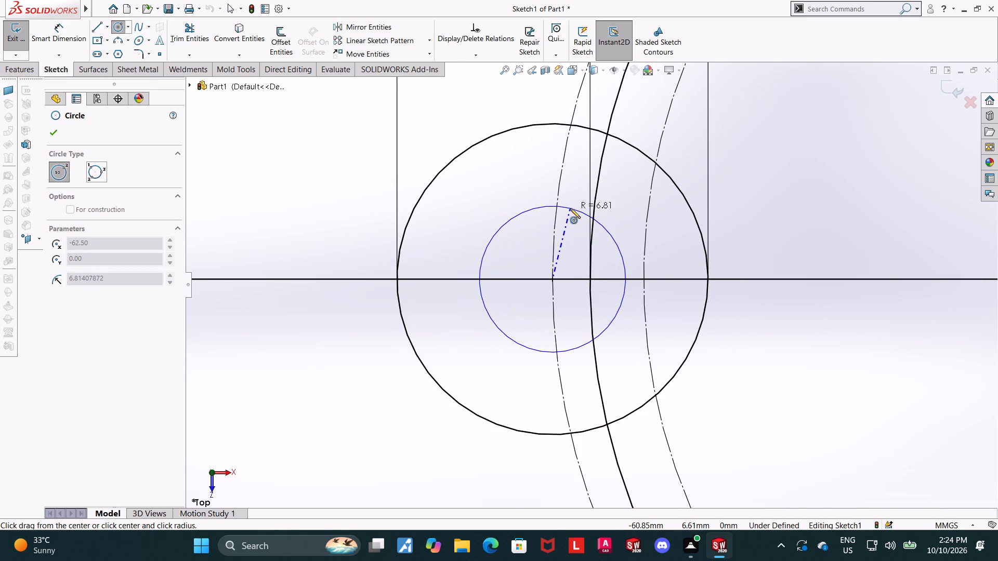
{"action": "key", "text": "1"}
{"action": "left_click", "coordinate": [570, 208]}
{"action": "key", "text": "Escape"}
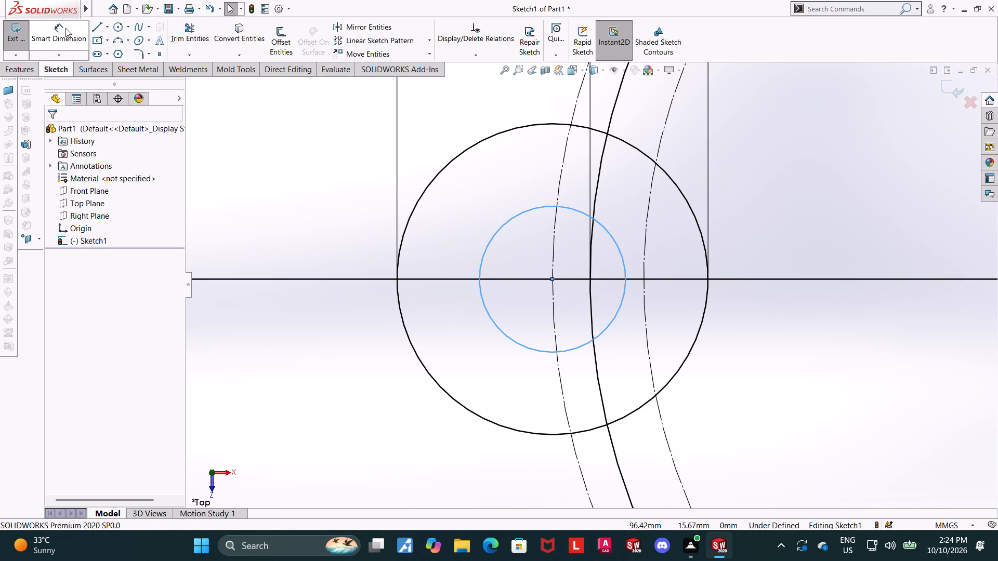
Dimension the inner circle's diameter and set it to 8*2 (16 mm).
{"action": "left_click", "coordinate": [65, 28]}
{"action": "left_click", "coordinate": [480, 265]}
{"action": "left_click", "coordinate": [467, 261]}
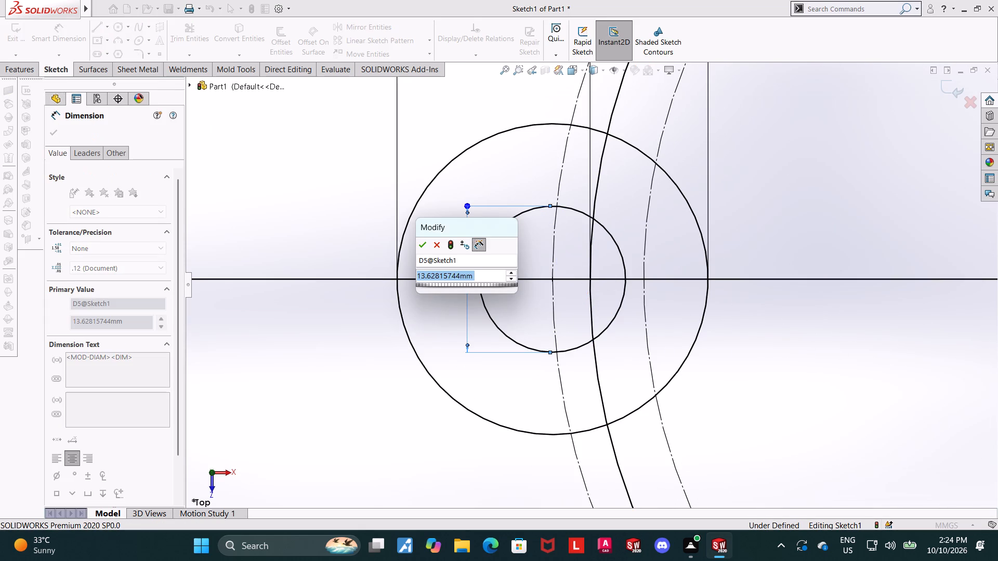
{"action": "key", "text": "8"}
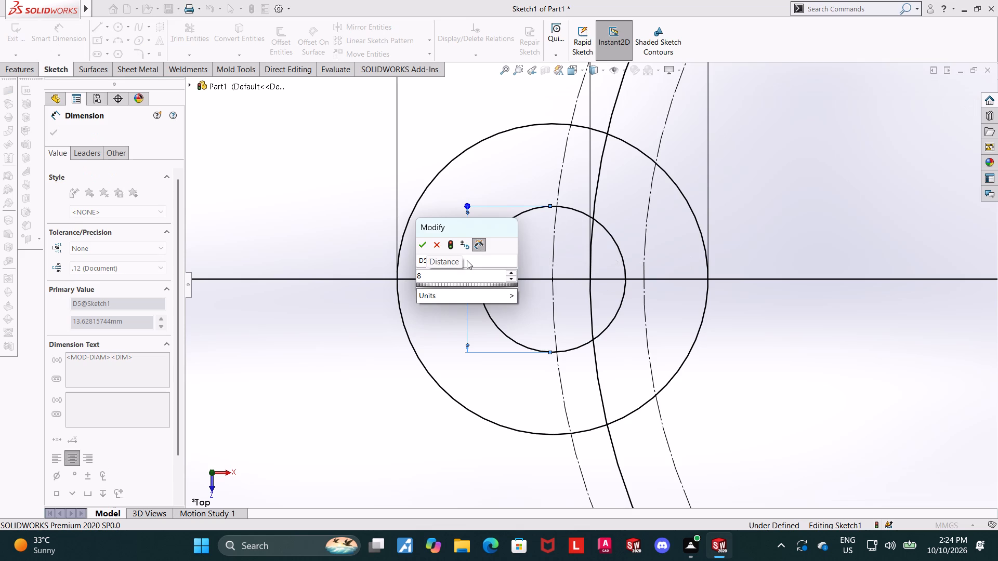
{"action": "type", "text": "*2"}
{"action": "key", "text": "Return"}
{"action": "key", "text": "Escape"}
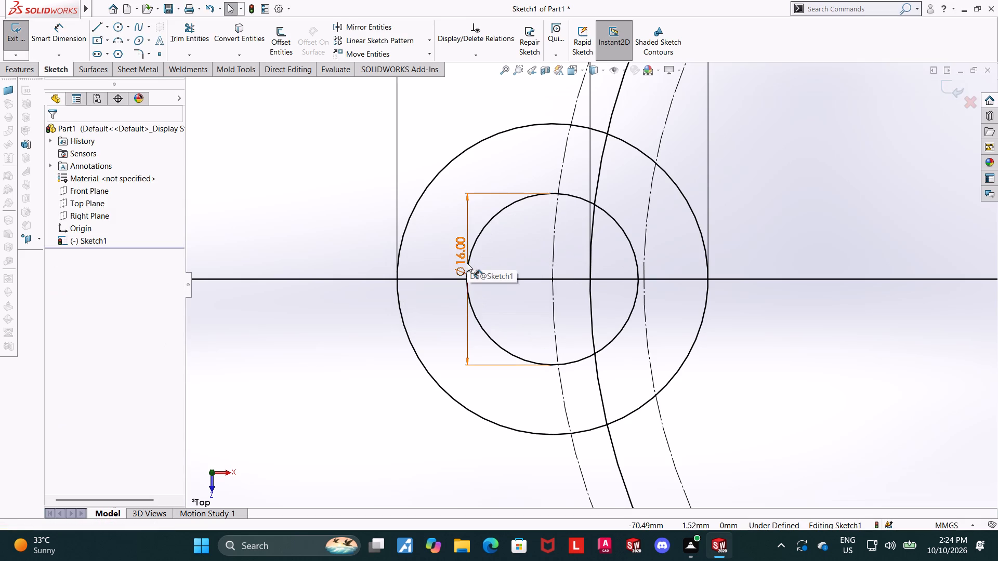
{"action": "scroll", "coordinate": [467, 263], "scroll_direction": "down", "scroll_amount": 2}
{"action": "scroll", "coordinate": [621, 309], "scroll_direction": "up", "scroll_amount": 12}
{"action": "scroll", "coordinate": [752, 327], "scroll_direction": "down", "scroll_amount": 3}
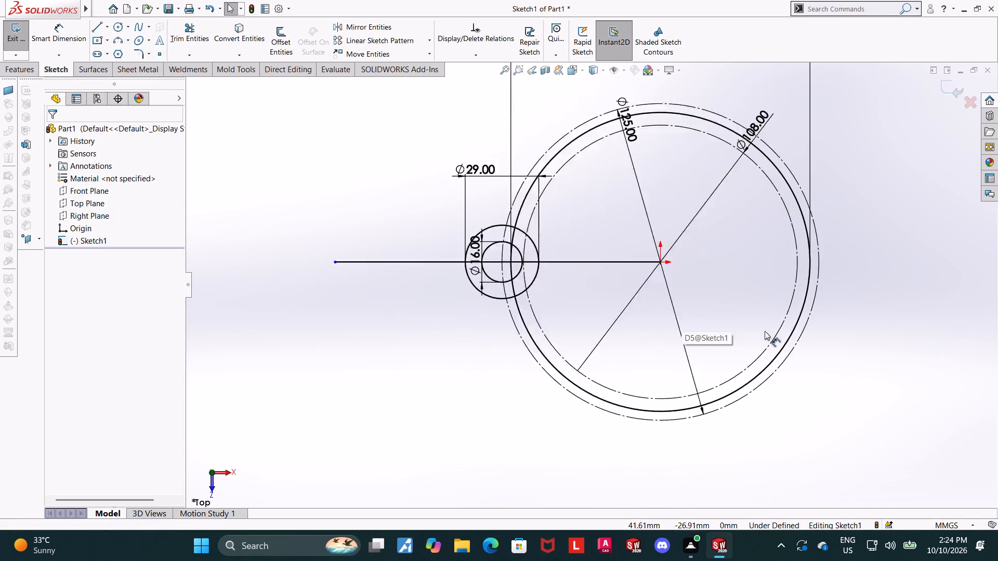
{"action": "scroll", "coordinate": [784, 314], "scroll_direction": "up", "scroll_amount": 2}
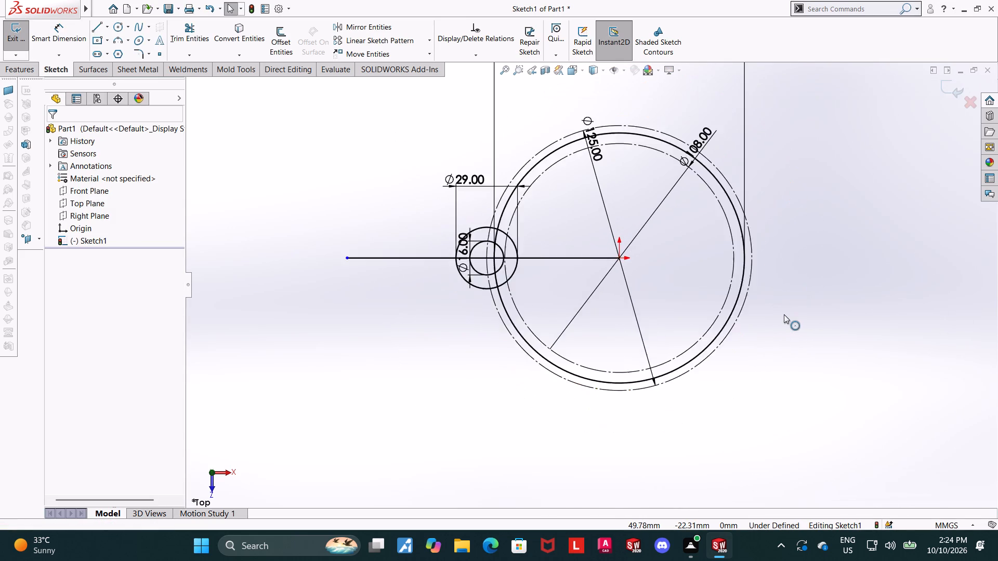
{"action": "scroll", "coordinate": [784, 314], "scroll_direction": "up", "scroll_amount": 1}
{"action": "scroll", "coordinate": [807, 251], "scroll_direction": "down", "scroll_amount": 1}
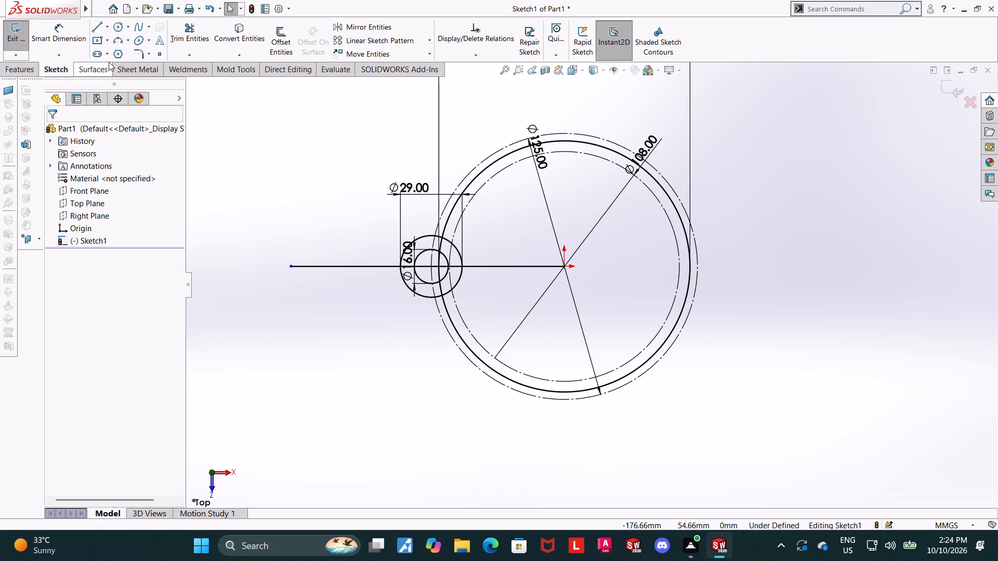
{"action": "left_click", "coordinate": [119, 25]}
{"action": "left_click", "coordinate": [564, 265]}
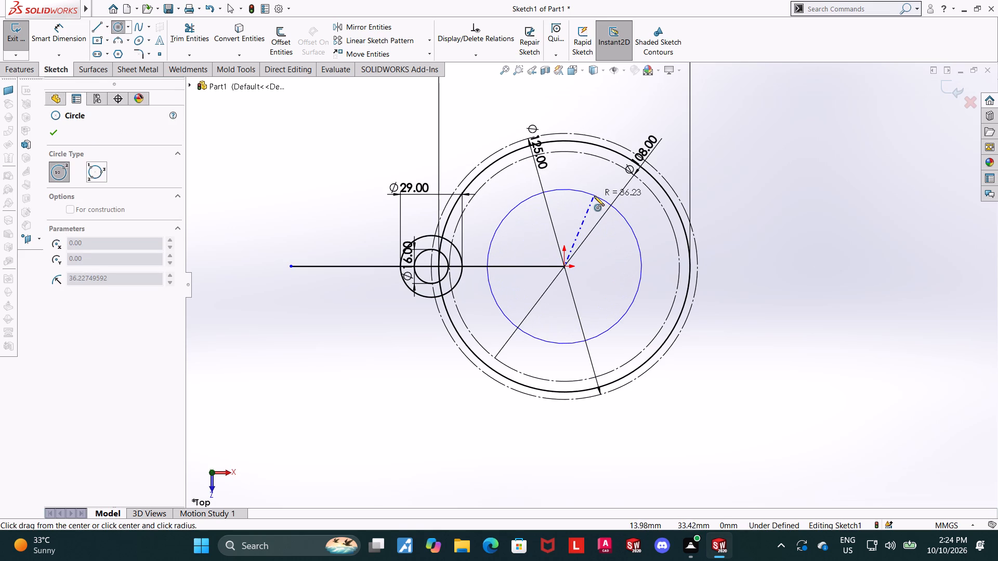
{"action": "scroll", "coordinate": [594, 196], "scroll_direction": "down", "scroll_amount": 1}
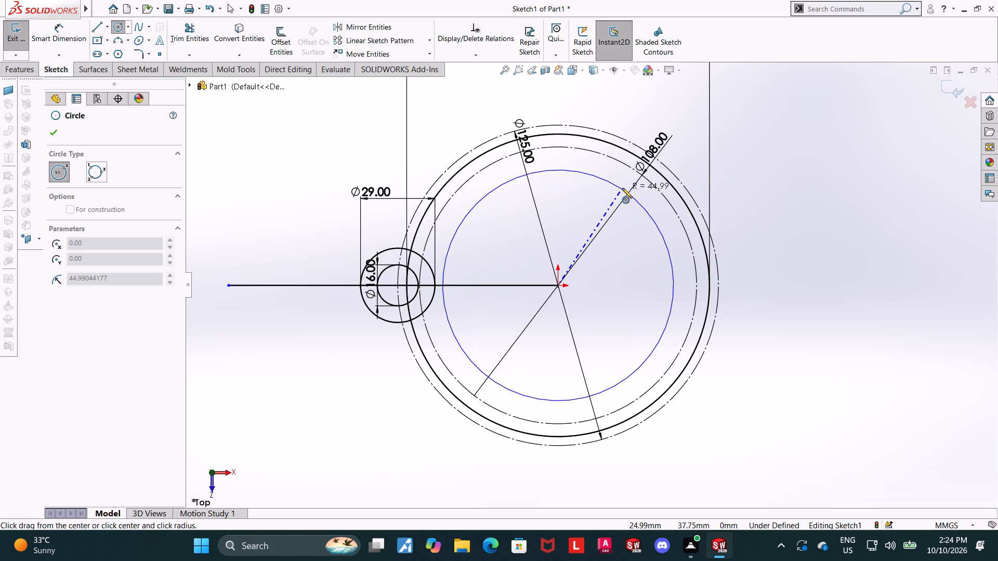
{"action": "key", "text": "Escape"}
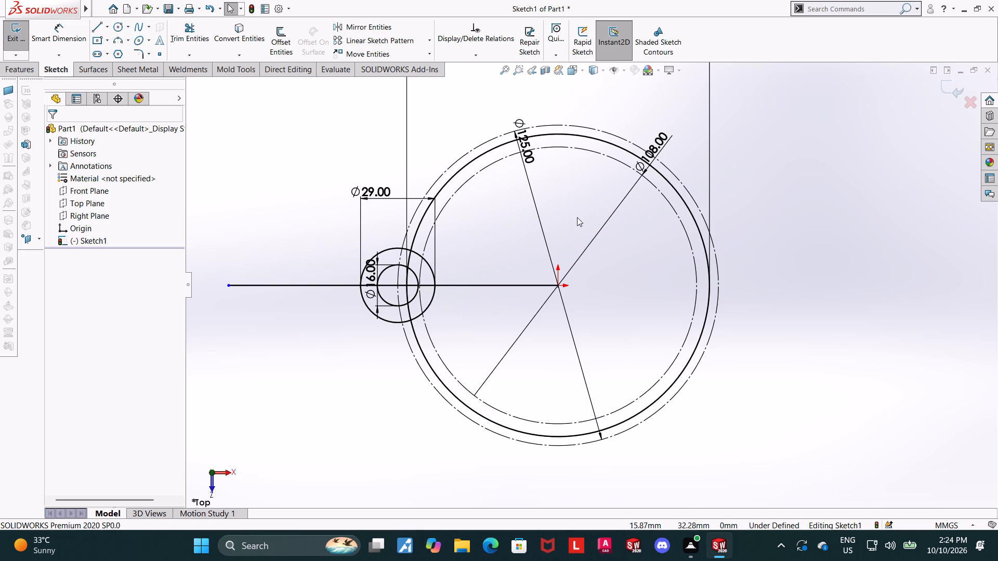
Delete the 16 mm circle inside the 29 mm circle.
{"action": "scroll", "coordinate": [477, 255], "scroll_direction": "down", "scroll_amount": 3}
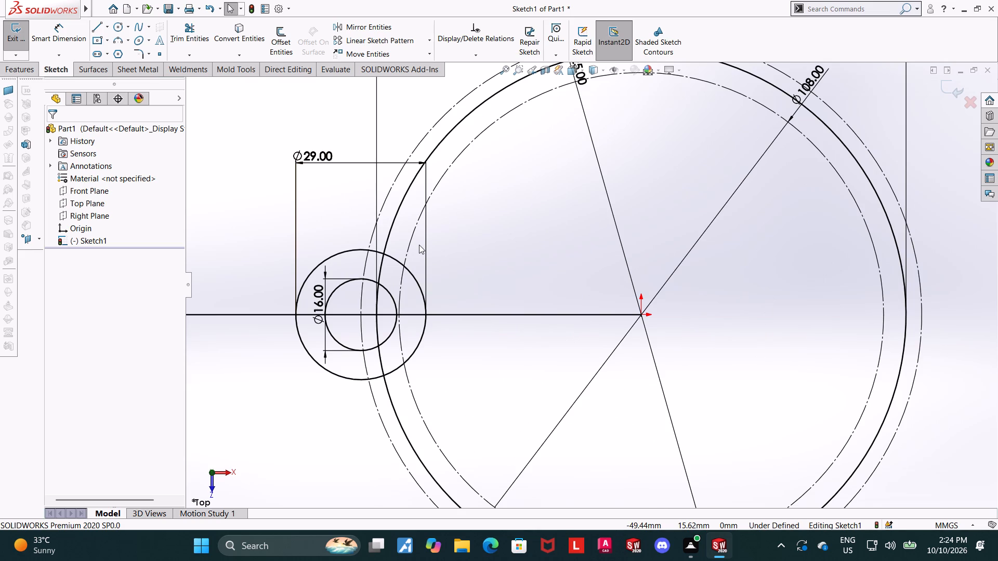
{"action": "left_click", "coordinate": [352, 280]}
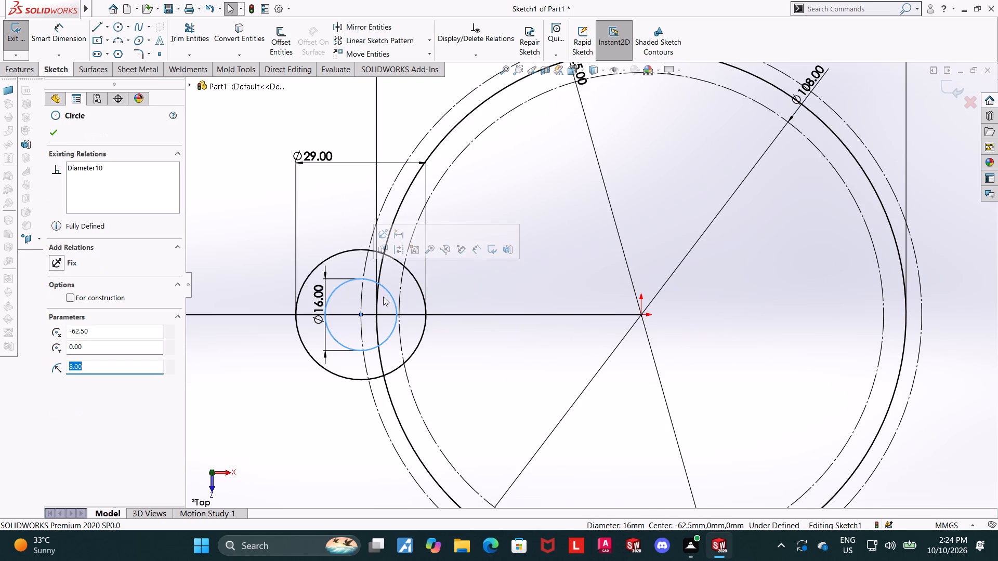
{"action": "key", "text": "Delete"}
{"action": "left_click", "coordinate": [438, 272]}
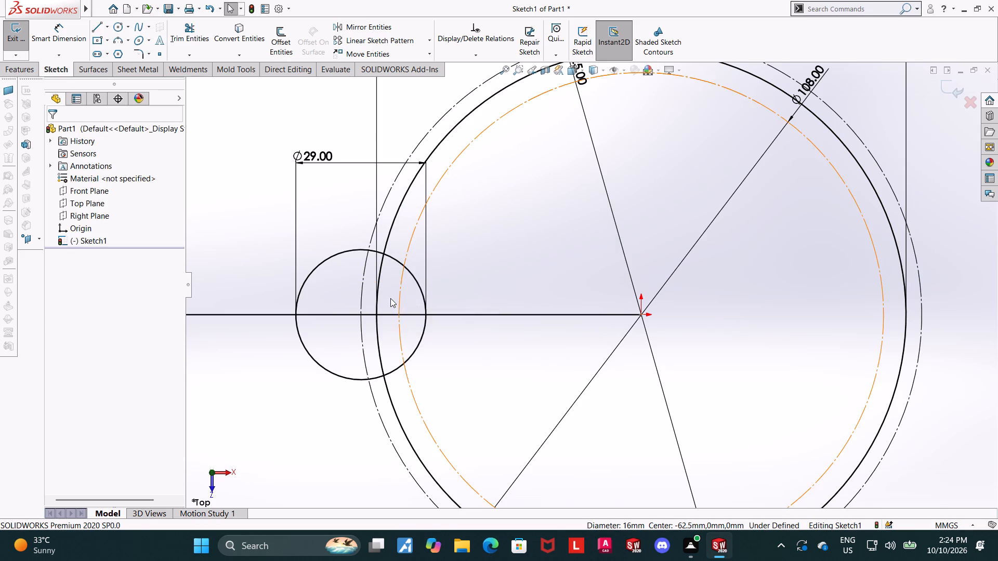
Draw a sloped line about 59 mm long from the upper-left side of the 29 mm circle to the top-left part of the 108 mm construction circle.
{"action": "scroll", "coordinate": [390, 298], "scroll_direction": "down", "scroll_amount": 1}
{"action": "scroll", "coordinate": [389, 297], "scroll_direction": "up", "scroll_amount": 2}
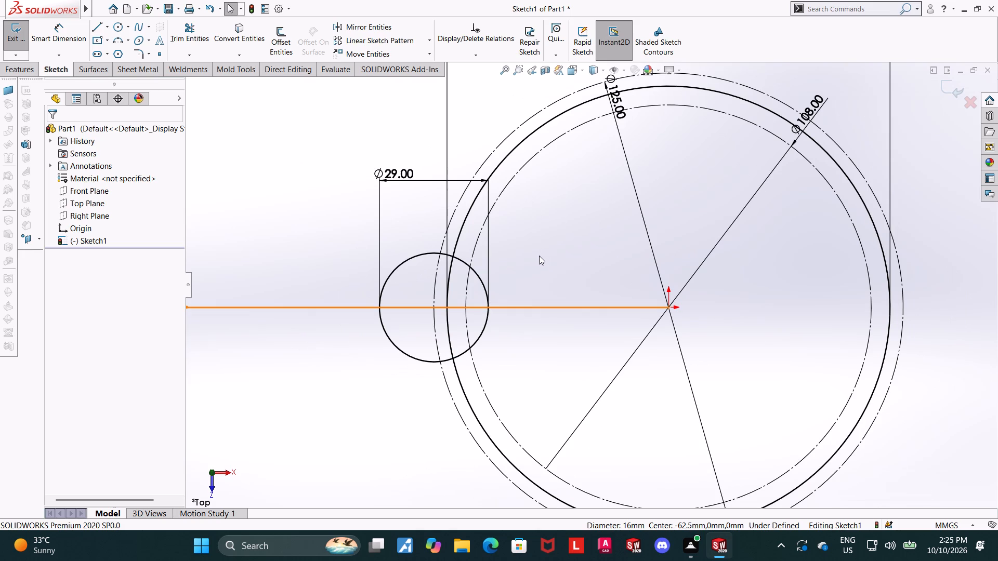
{"action": "scroll", "coordinate": [539, 256], "scroll_direction": "down", "scroll_amount": 1}
{"action": "scroll", "coordinate": [539, 256], "scroll_direction": "up", "scroll_amount": 2}
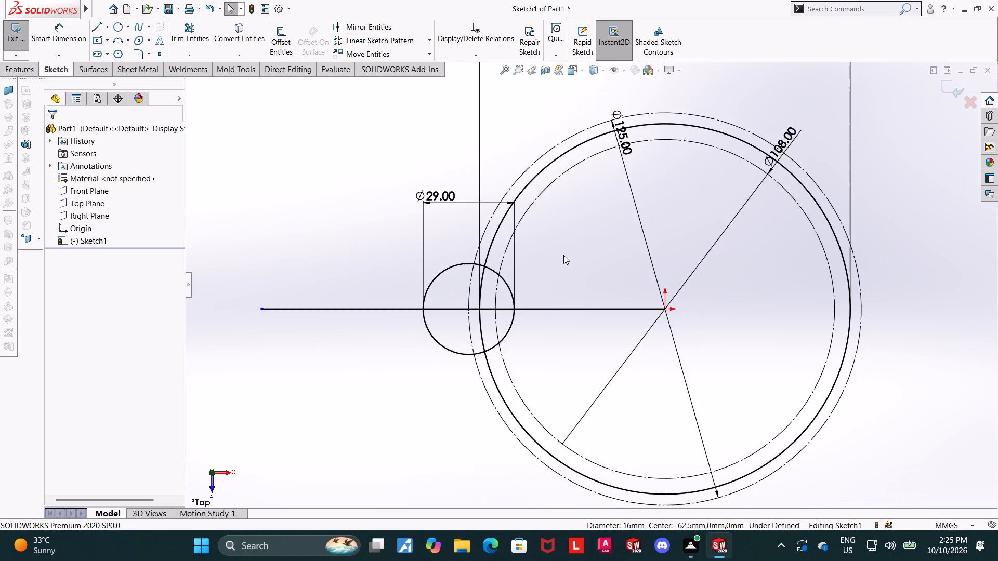
{"action": "scroll", "coordinate": [563, 255], "scroll_direction": "down", "scroll_amount": 1}
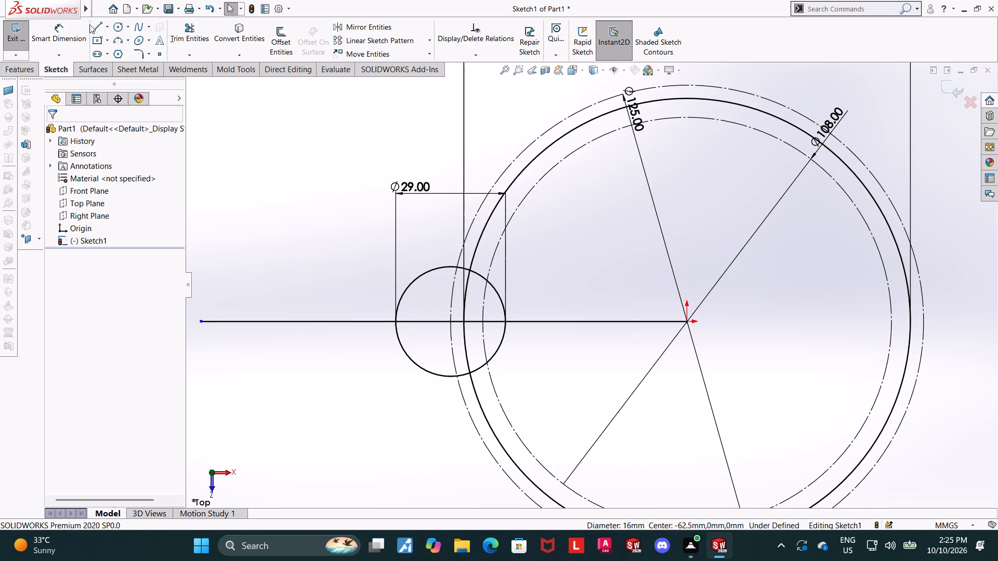
{"action": "left_click", "coordinate": [91, 26]}
{"action": "left_click", "coordinate": [404, 284]}
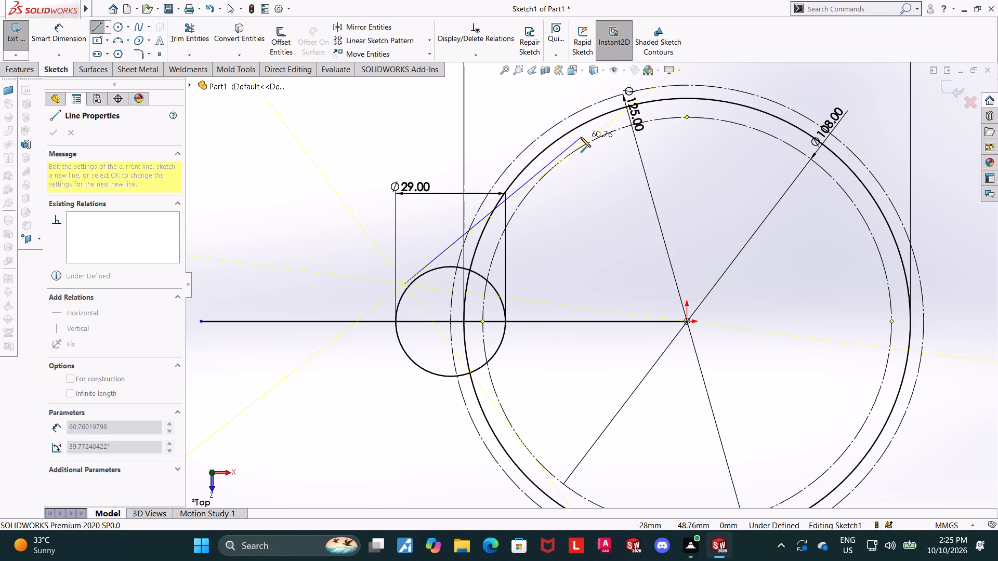
{"action": "left_click", "coordinate": [580, 145]}
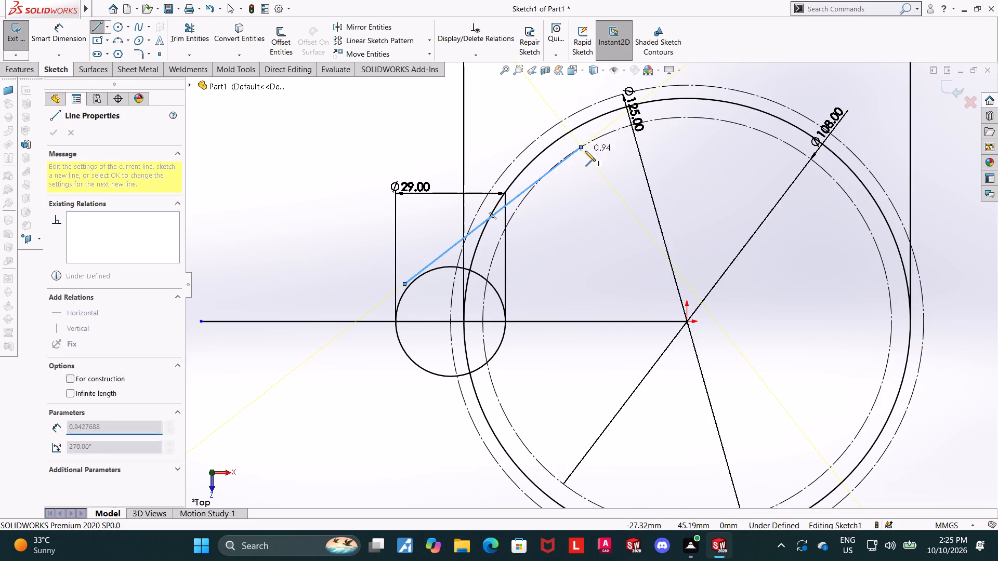
{"action": "key", "text": "Escape"}
Make the sloped line tangent to both the 29 mm circle and the 108 mm construction circle.
{"action": "left_click", "coordinate": [442, 269]}
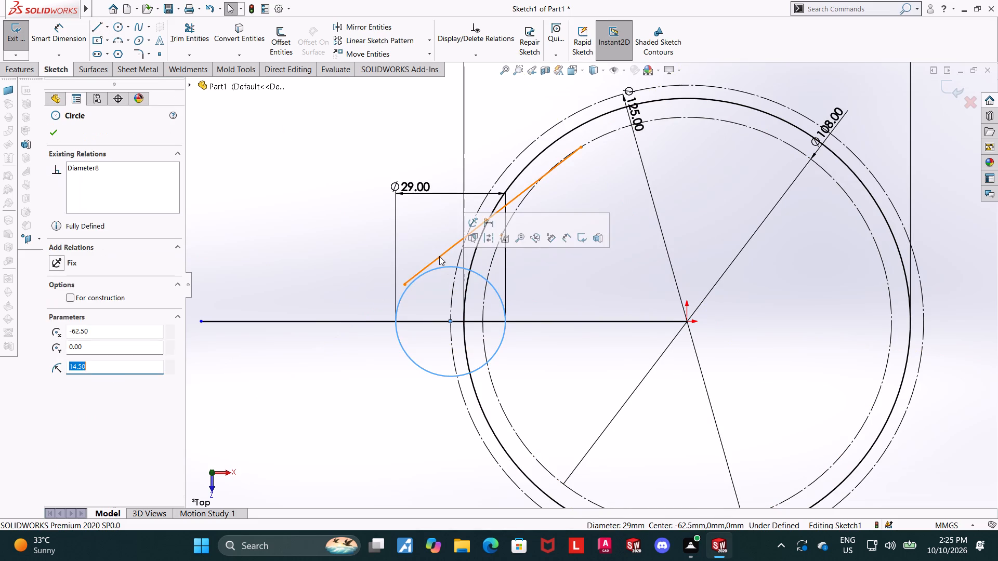
{"action": "left_click", "coordinate": [439, 256], "text": "shift"}
{"action": "left_click", "coordinate": [55, 317]}
{"action": "key", "text": "Escape"}
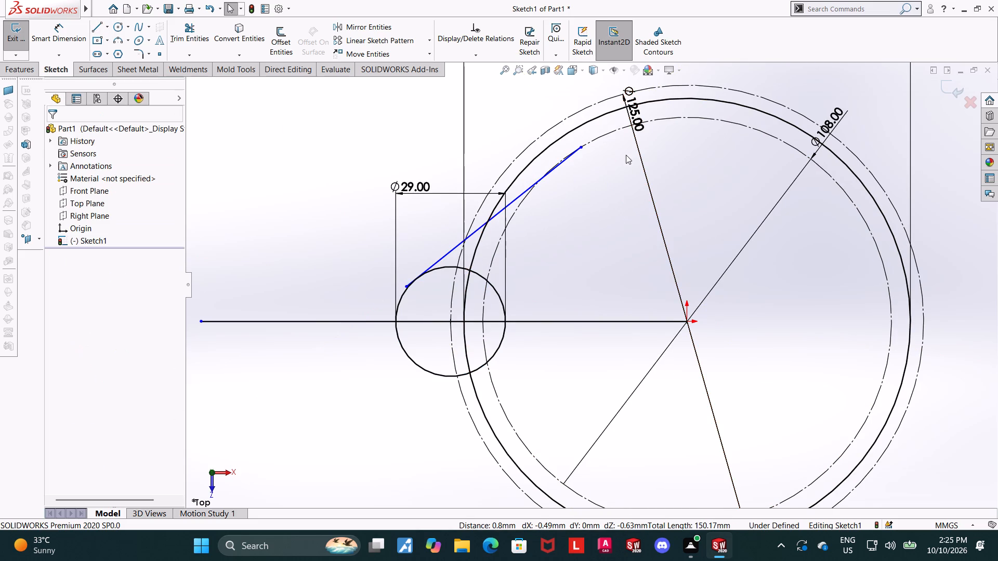
{"action": "left_click", "coordinate": [604, 136]}
{"action": "left_click", "coordinate": [568, 158], "text": "shift"}
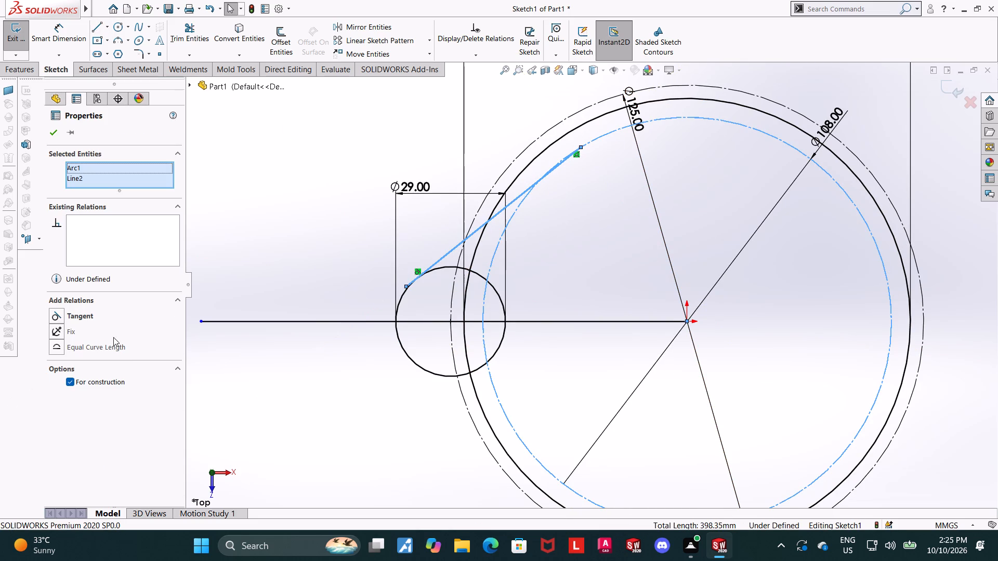
{"action": "left_click", "coordinate": [50, 313]}
{"action": "left_click", "coordinate": [292, 339]}
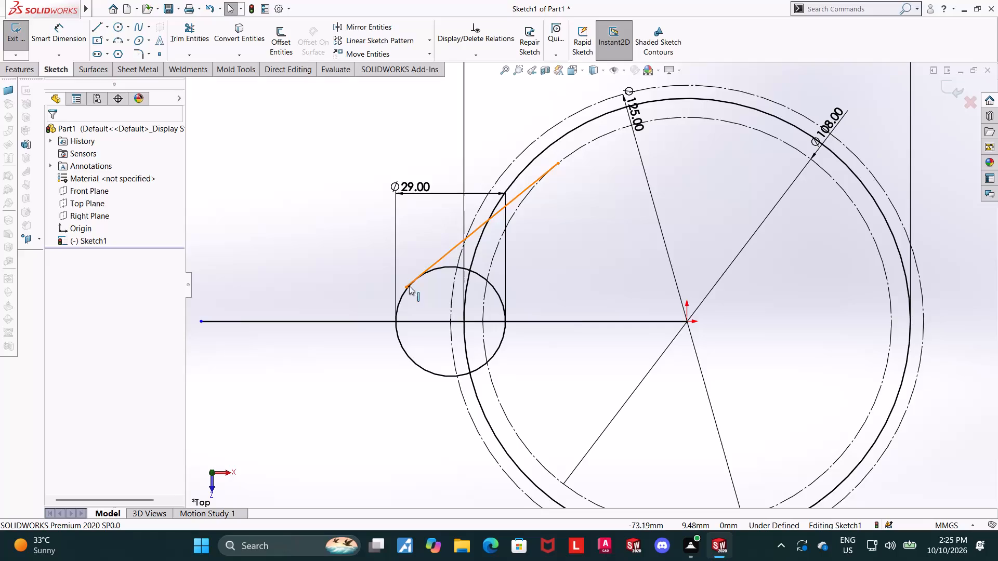
Make the sloped line's lower endpoint coincident with the 29 mm circle.
{"action": "left_click", "coordinate": [408, 286]}
{"action": "left_click", "coordinate": [449, 268], "text": "shift"}
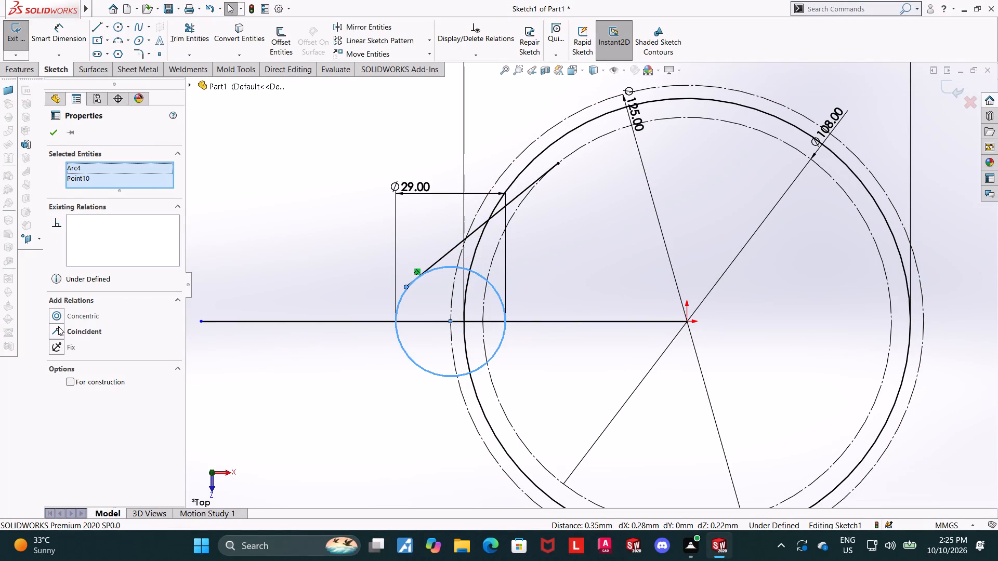
{"action": "left_click", "coordinate": [58, 326]}
{"action": "key", "text": "Escape"}
{"action": "key", "text": "Escape"}
{"action": "left_click", "coordinate": [557, 163], "text": "shift"}
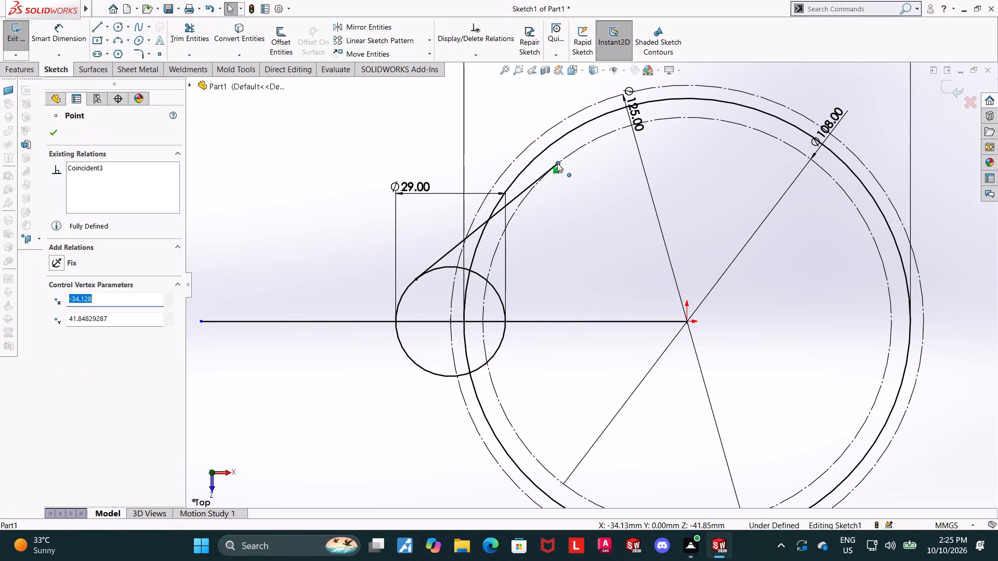
{"action": "left_click", "coordinate": [572, 153], "text": "shift"}
{"action": "key", "text": "Escape"}
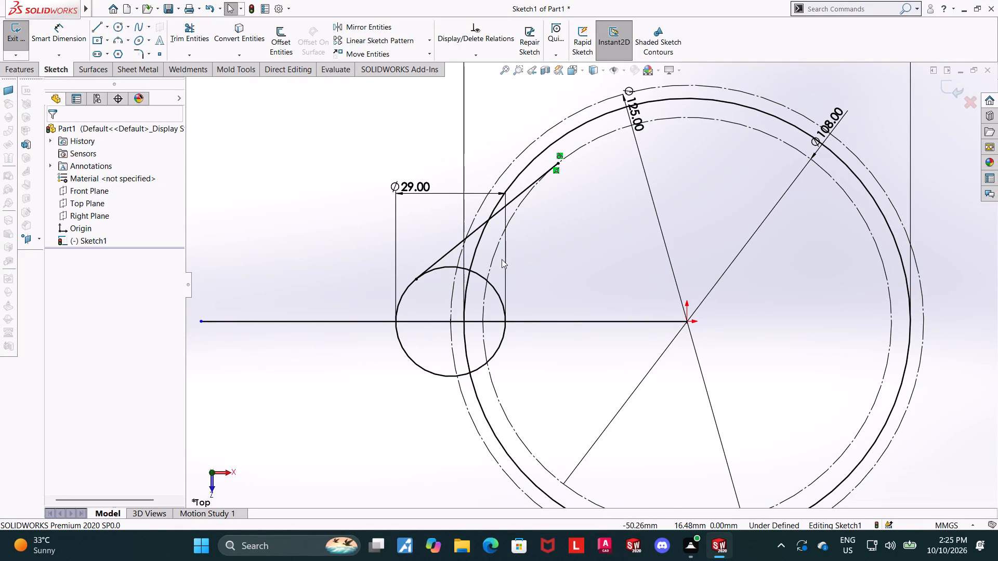
{"action": "key", "text": "Escape"}
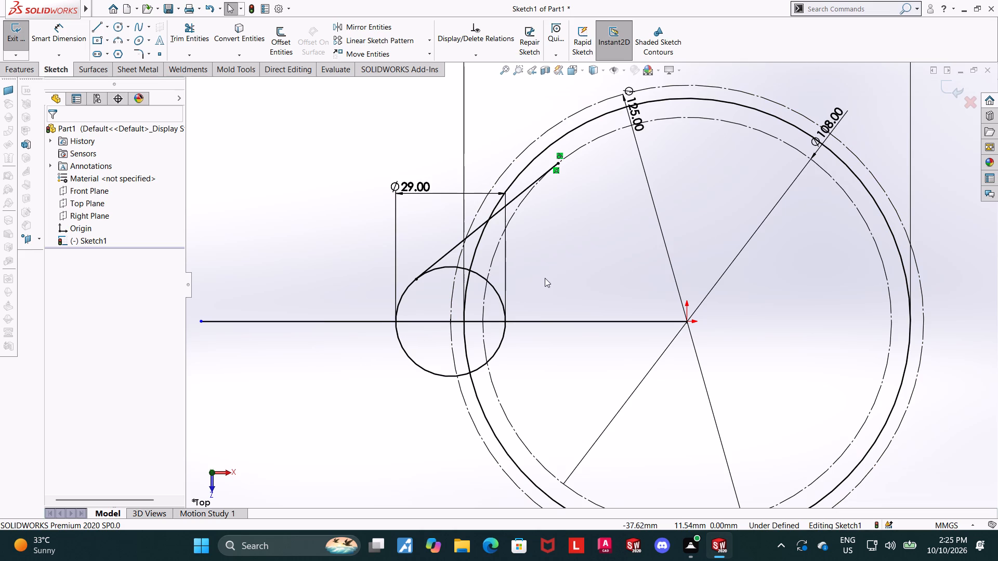
Draw a sloped line from the lower-left side of the 29 mm circle to the lower-left part of the 108 mm construction circle, tangent to both.
{"action": "left_click", "coordinate": [97, 30]}
{"action": "left_click", "coordinate": [408, 357]}
{"action": "scroll", "coordinate": [514, 456], "scroll_direction": "up", "scroll_amount": 4}
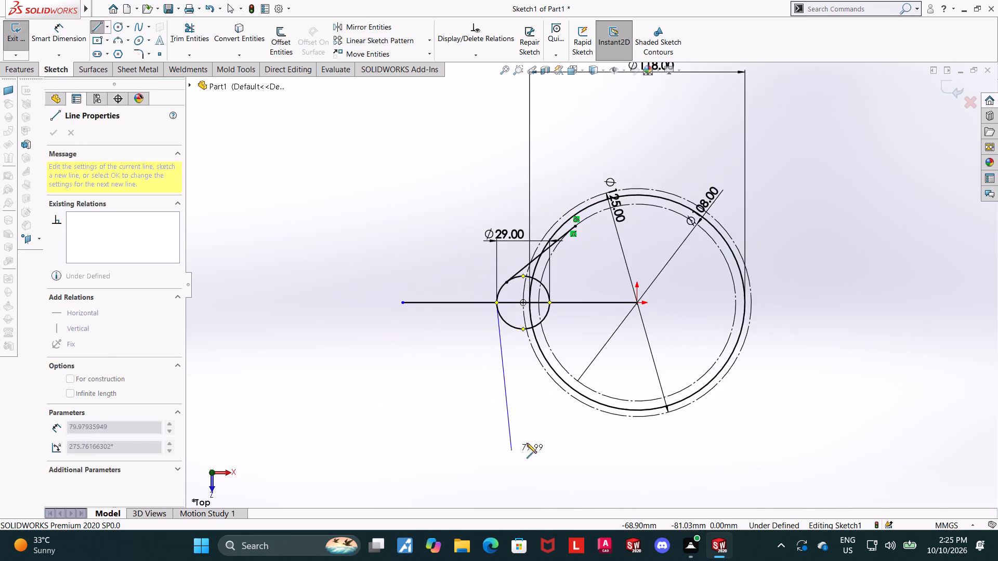
{"action": "scroll", "coordinate": [594, 382], "scroll_direction": "down", "scroll_amount": 3}
{"action": "scroll", "coordinate": [560, 348], "scroll_direction": "down", "scroll_amount": 2}
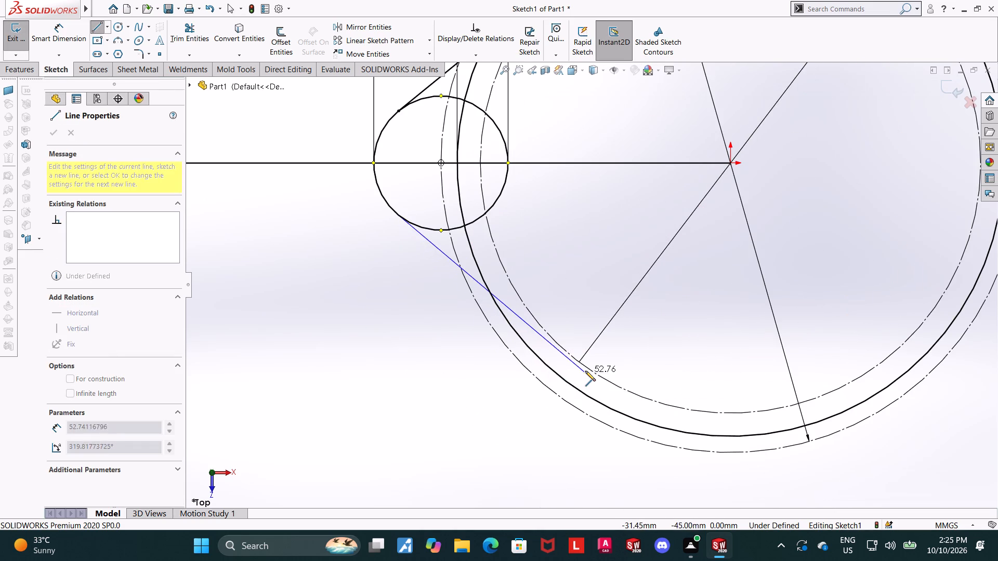
{"action": "left_click", "coordinate": [587, 370]}
{"action": "key", "text": "Escape"}
Examine the lower sloped line's existing relations with the 108 mm construction circle and the 29 mm circle.
{"action": "left_click", "coordinate": [582, 365]}
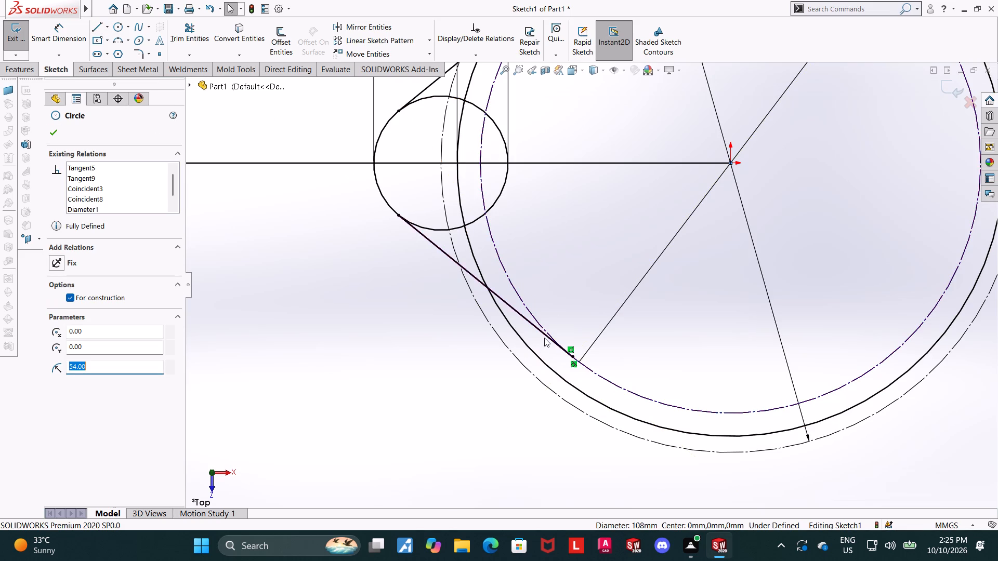
{"action": "left_click", "coordinate": [544, 335], "text": "shift"}
{"action": "key", "text": "Escape"}
{"action": "key", "text": "Escape"}
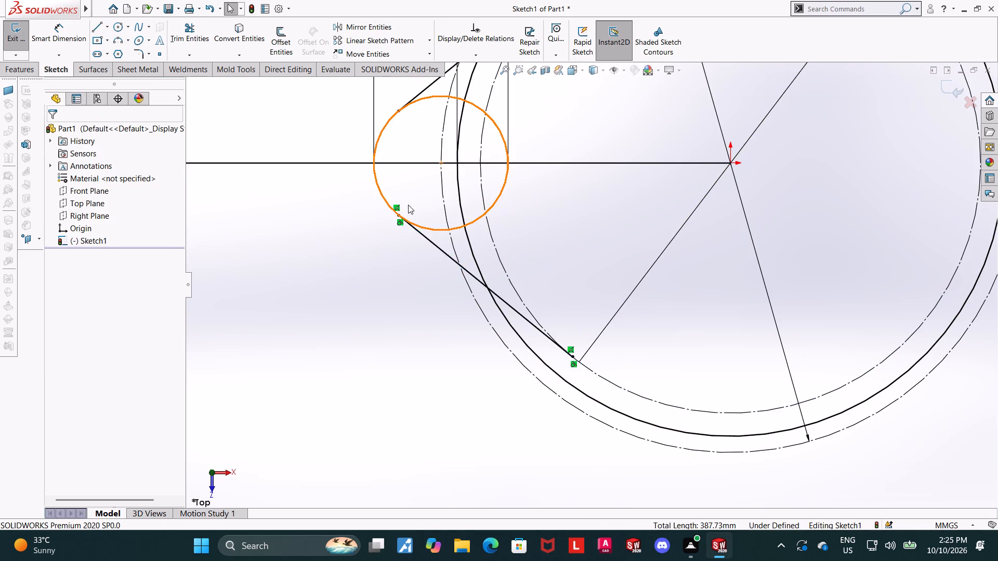
{"action": "left_click", "coordinate": [422, 224]}
{"action": "left_click", "coordinate": [424, 237], "text": "shift"}
{"action": "scroll", "coordinate": [424, 264], "scroll_direction": "down", "scroll_amount": 2}
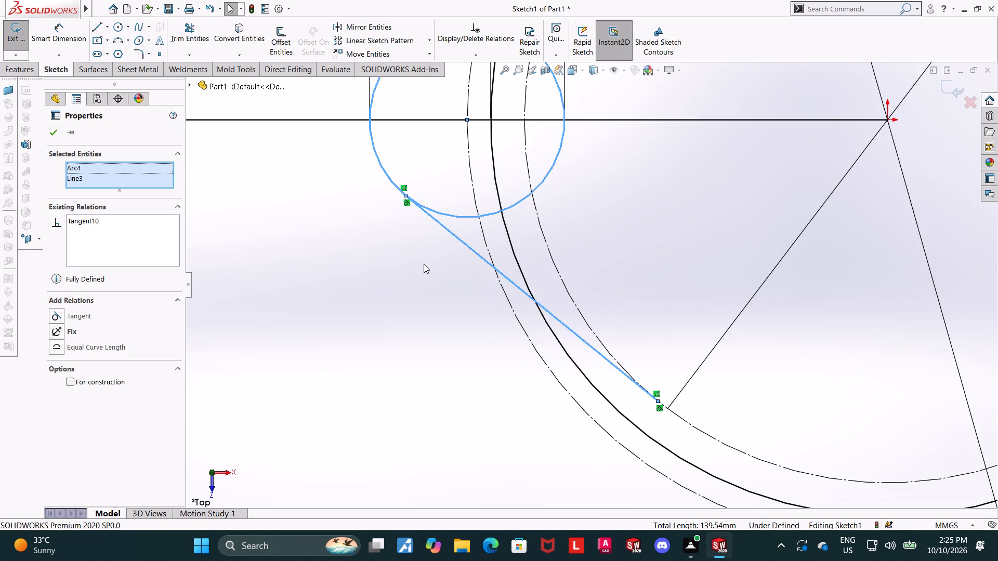
{"action": "scroll", "coordinate": [423, 264], "scroll_direction": "down", "scroll_amount": 3}
{"action": "scroll", "coordinate": [544, 254], "scroll_direction": "up", "scroll_amount": 4}
{"action": "key", "text": "Escape"}
{"action": "key", "text": "Escape"}
Trim the portions of the three large circles lying between the upper sloped line and the 29 mm circle.
{"action": "scroll", "coordinate": [618, 264], "scroll_direction": "up", "scroll_amount": 6}
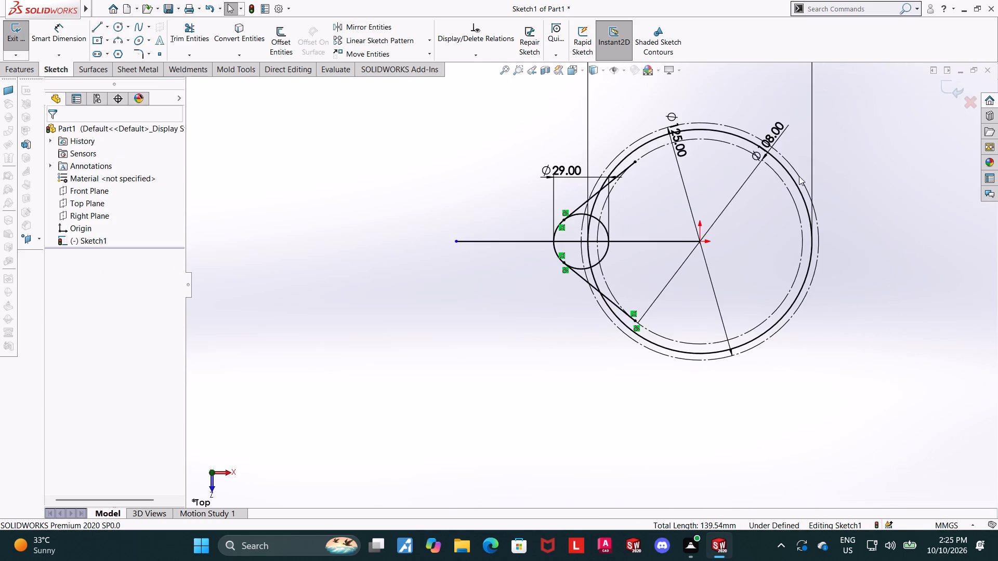
{"action": "scroll", "coordinate": [799, 176], "scroll_direction": "down", "scroll_amount": 2}
{"action": "scroll", "coordinate": [615, 248], "scroll_direction": "down", "scroll_amount": 1}
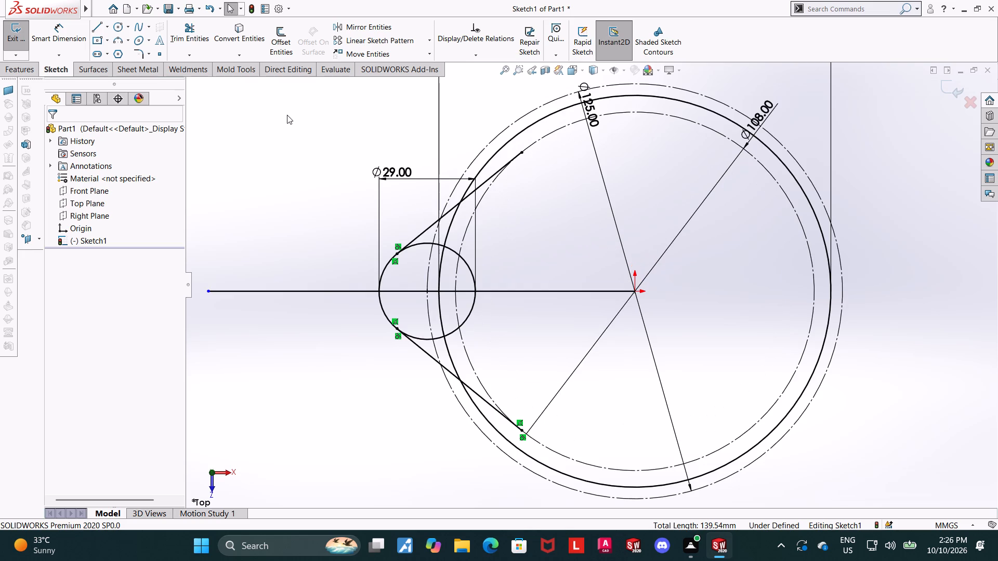
{"action": "left_click", "coordinate": [199, 40]}
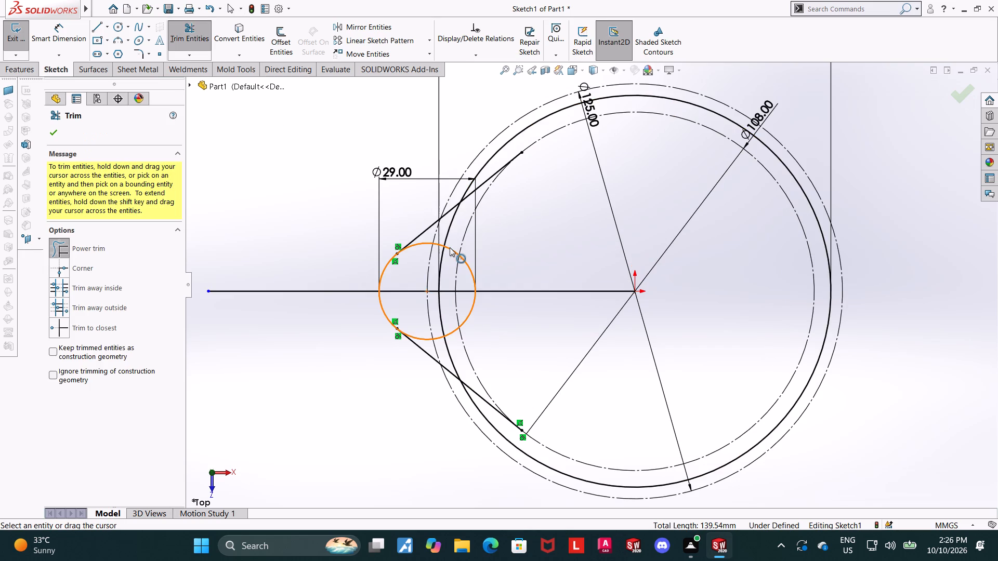
{"action": "left_click_drag", "start_coordinate": [457, 232], "coordinate": [450, 228]}
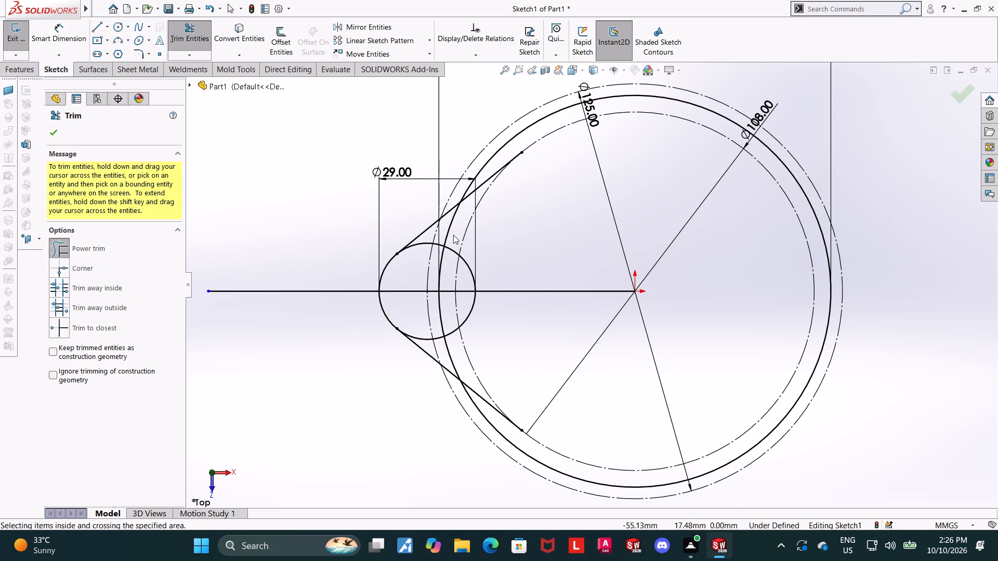
{"action": "left_click_drag", "start_coordinate": [474, 235], "coordinate": [429, 230]}
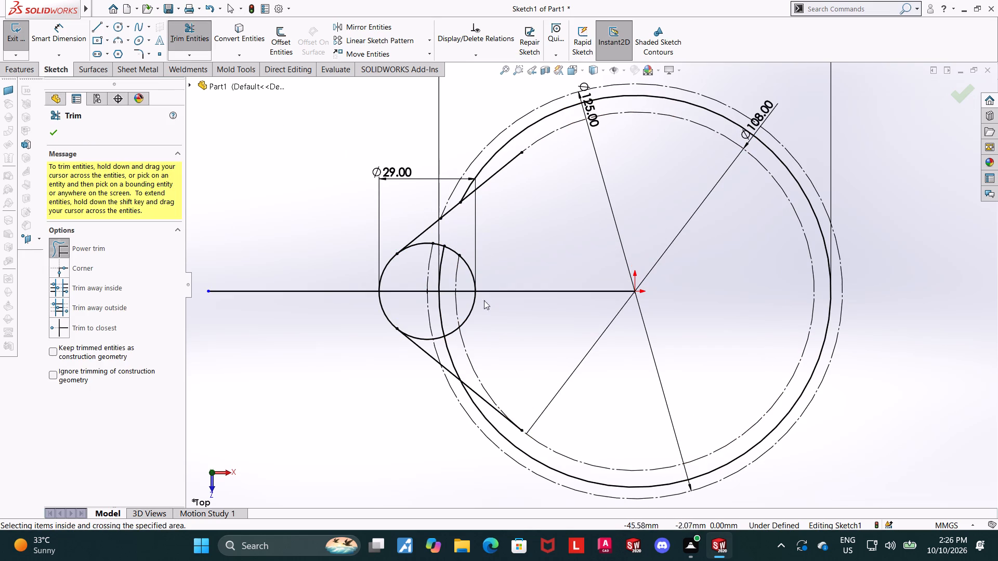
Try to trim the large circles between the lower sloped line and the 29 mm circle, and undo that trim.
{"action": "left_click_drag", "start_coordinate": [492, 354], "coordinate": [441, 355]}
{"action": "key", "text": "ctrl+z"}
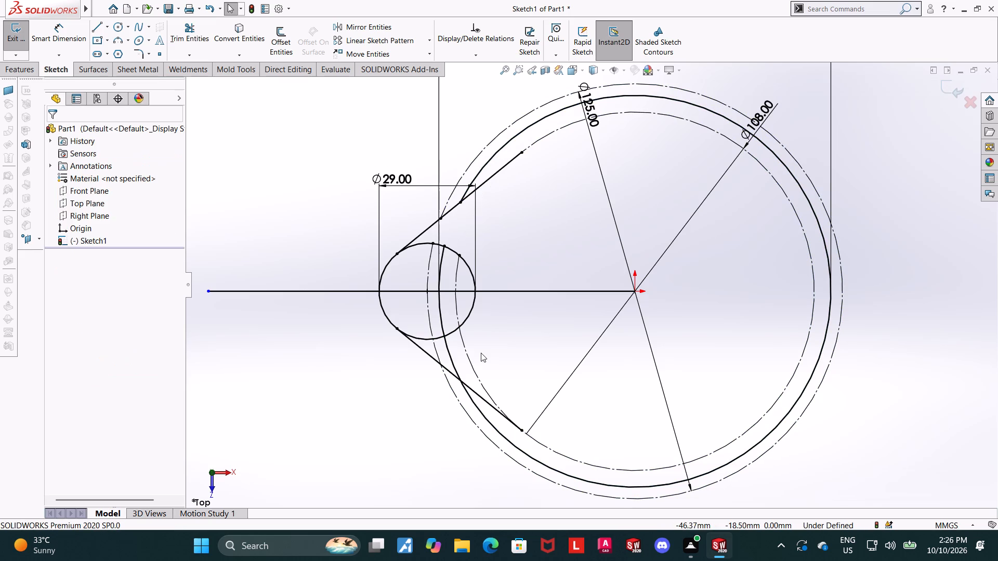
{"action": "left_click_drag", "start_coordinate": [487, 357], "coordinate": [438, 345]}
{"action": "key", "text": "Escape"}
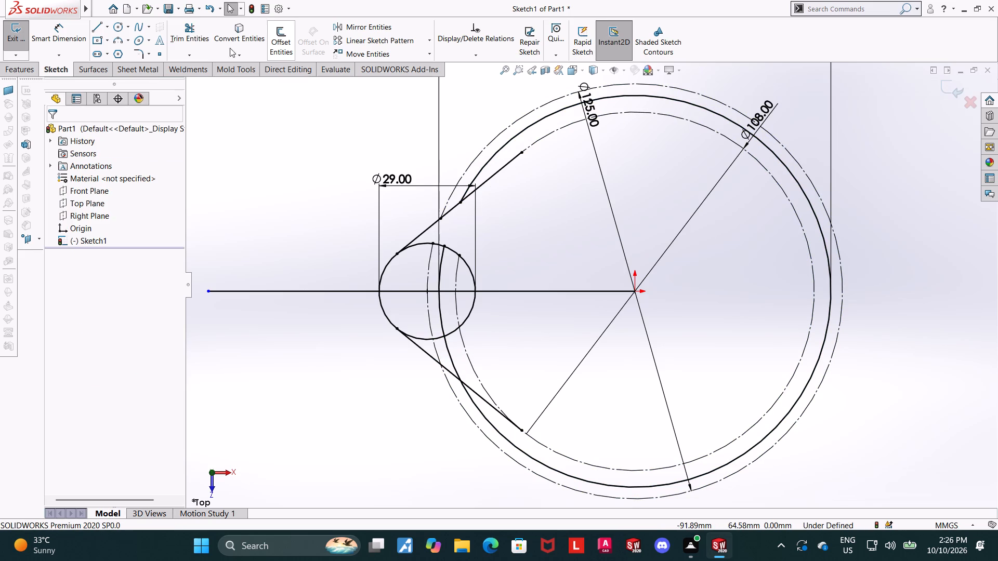
Trim the portions of the three large circles lying between the lower sloped line and the 29 mm circle.
{"action": "left_click", "coordinate": [191, 31]}
{"action": "left_click_drag", "start_coordinate": [481, 364], "coordinate": [435, 352]}
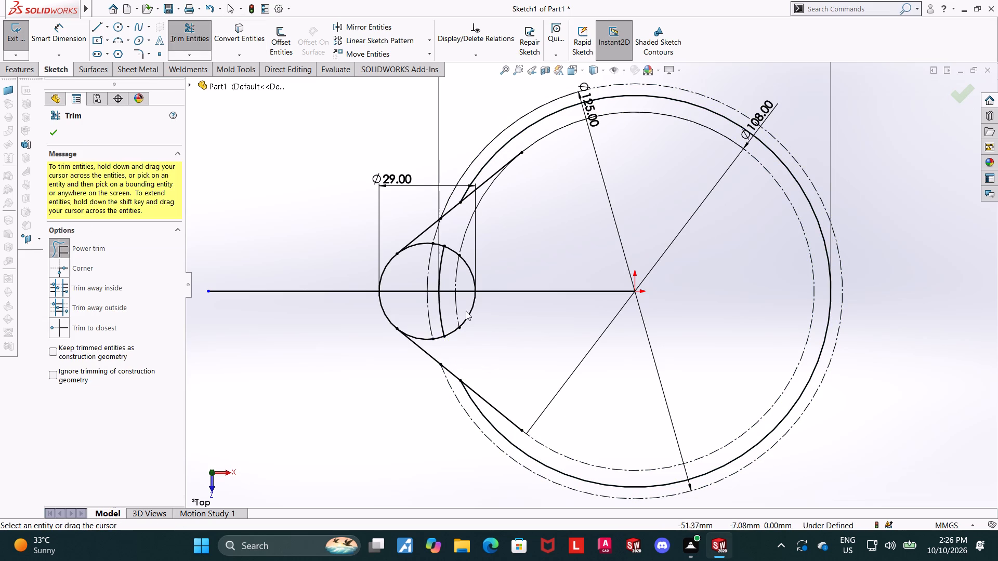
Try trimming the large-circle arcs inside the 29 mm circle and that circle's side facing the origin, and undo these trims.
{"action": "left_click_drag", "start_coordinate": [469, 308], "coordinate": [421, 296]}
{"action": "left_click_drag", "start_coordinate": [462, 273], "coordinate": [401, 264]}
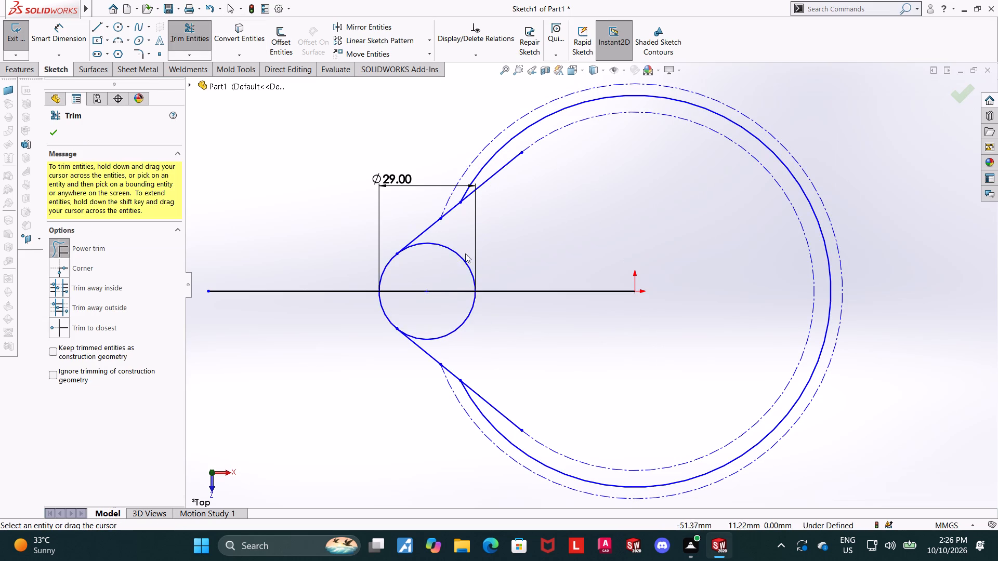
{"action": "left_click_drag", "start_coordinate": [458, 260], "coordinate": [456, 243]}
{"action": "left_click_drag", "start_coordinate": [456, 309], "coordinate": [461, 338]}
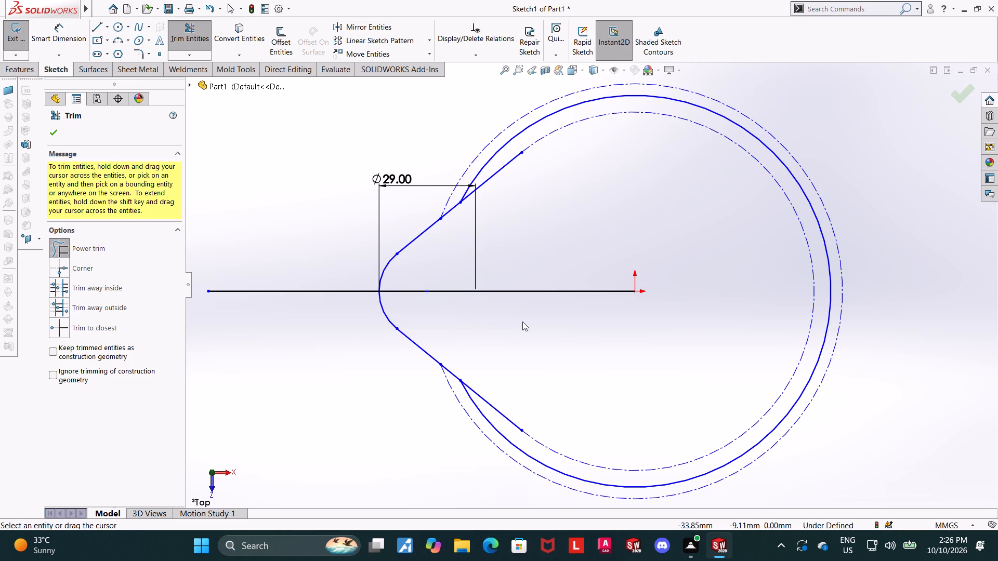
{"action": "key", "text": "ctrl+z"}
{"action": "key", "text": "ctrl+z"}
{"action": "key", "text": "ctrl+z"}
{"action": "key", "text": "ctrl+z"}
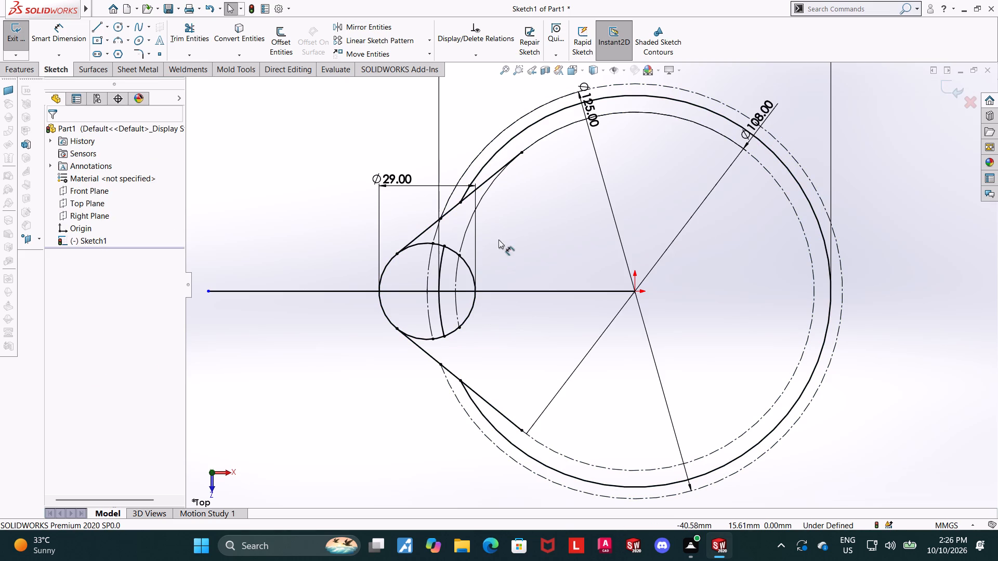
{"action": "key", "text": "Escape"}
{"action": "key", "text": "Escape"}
Trim the 118 mm and 108 mm arc pieces inside the upper half of the 29 mm circle.
{"action": "left_click_drag", "start_coordinate": [194, 31], "coordinate": [200, 33]}
{"action": "scroll", "coordinate": [476, 285], "scroll_direction": "up", "scroll_amount": 2}
{"action": "scroll", "coordinate": [490, 276], "scroll_direction": "down", "scroll_amount": 4}
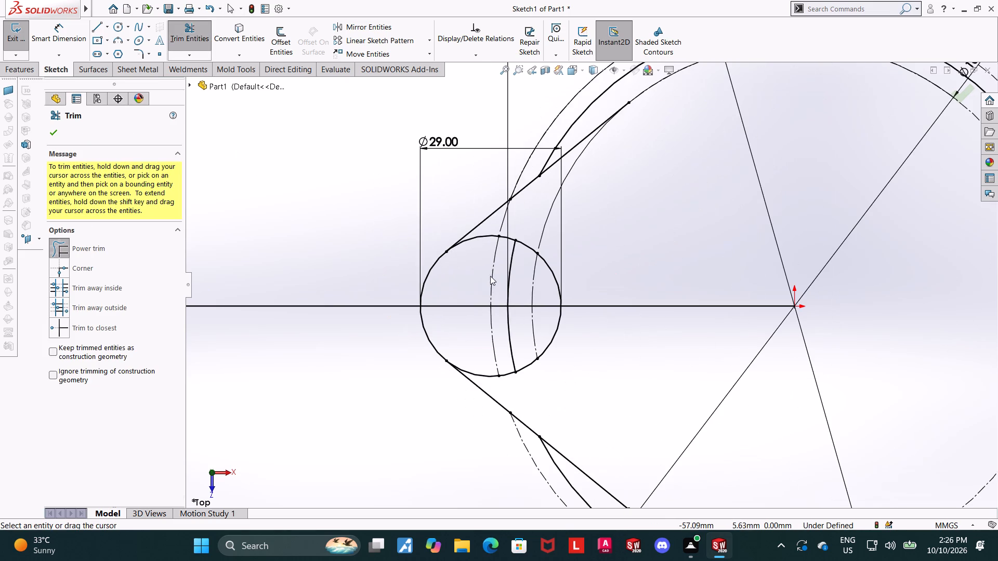
{"action": "left_click_drag", "start_coordinate": [543, 280], "coordinate": [493, 274]}
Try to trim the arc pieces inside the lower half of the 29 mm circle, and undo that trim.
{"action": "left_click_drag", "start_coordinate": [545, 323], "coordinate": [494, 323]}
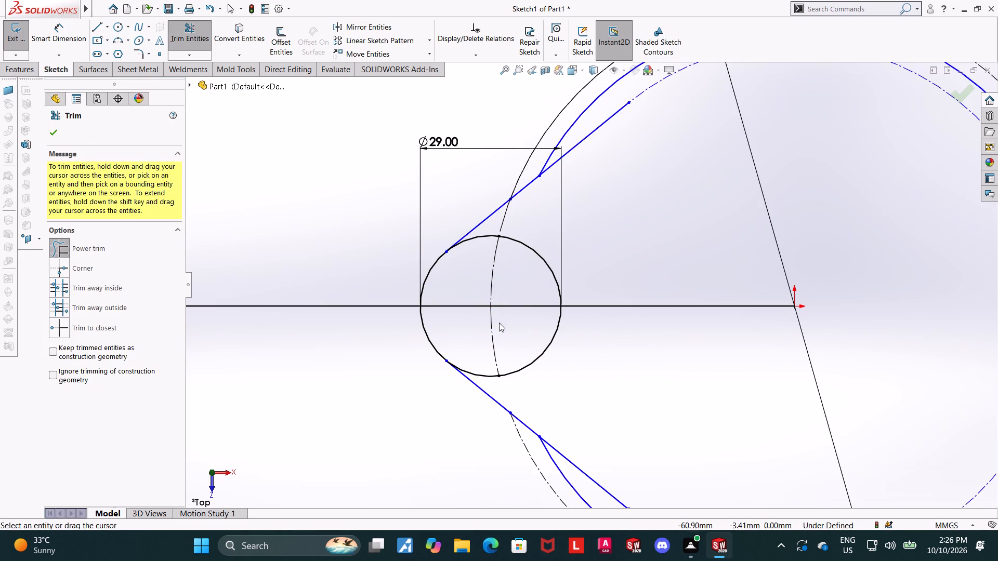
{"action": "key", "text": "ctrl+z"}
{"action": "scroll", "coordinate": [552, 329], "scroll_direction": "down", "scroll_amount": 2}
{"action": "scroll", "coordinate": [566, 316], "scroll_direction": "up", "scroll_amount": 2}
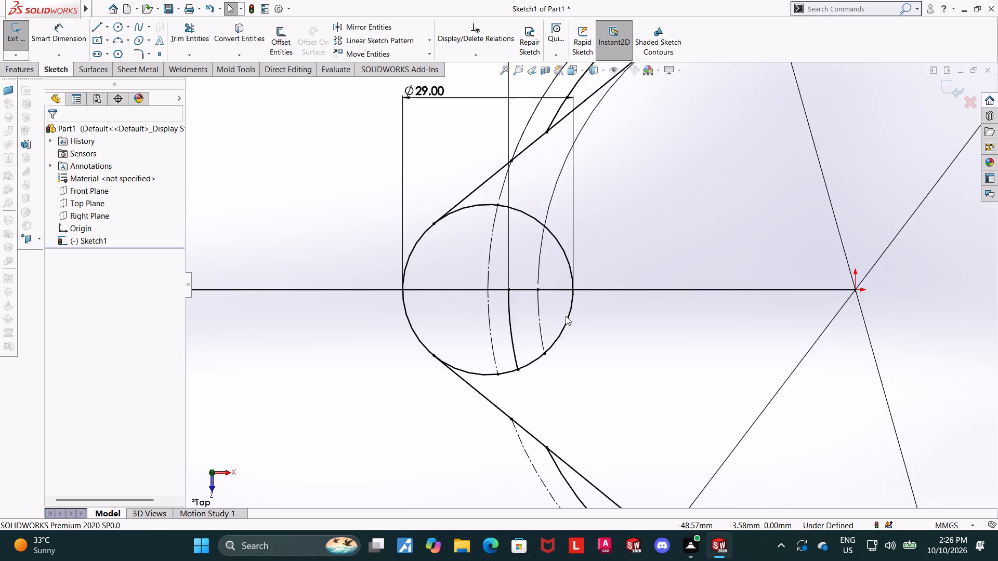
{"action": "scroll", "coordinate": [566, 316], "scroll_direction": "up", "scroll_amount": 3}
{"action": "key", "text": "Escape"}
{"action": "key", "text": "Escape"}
Trim away the remaining pieces of the 118, 108 and 125 mm arcs inside the 29 mm circle.
{"action": "scroll", "coordinate": [611, 276], "scroll_direction": "up", "scroll_amount": 1}
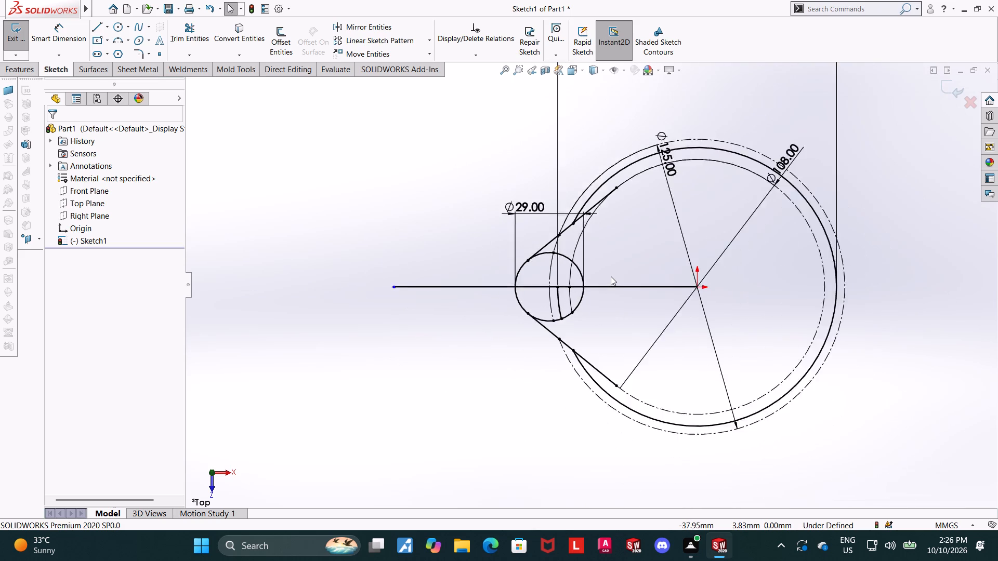
{"action": "scroll", "coordinate": [611, 276], "scroll_direction": "up", "scroll_amount": 1}
{"action": "scroll", "coordinate": [611, 276], "scroll_direction": "down", "scroll_amount": 4}
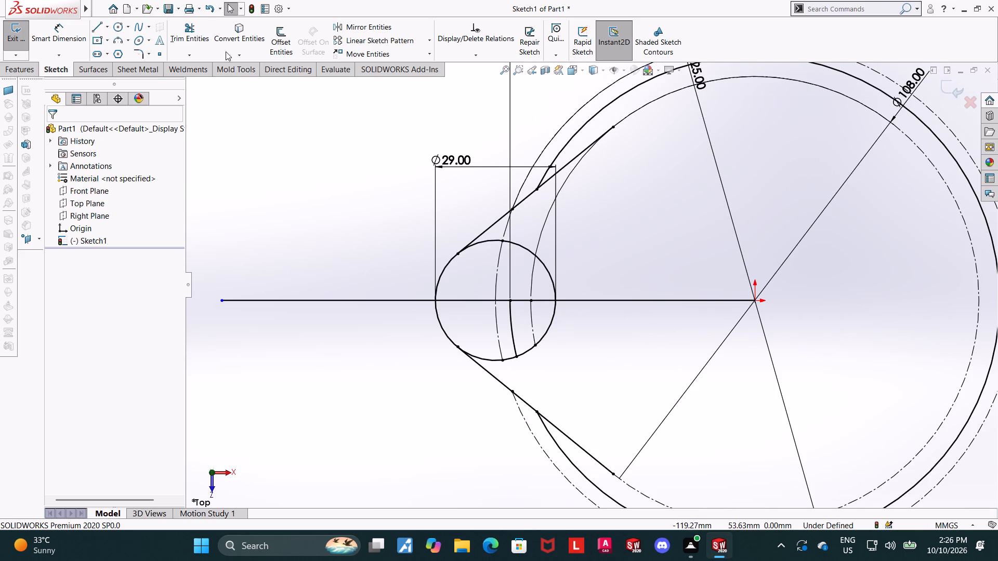
{"action": "left_click", "coordinate": [190, 41]}
{"action": "scroll", "coordinate": [565, 245], "scroll_direction": "up", "scroll_amount": 1}
{"action": "scroll", "coordinate": [565, 245], "scroll_direction": "down", "scroll_amount": 2}
{"action": "scroll", "coordinate": [565, 245], "scroll_direction": "up", "scroll_amount": 8}
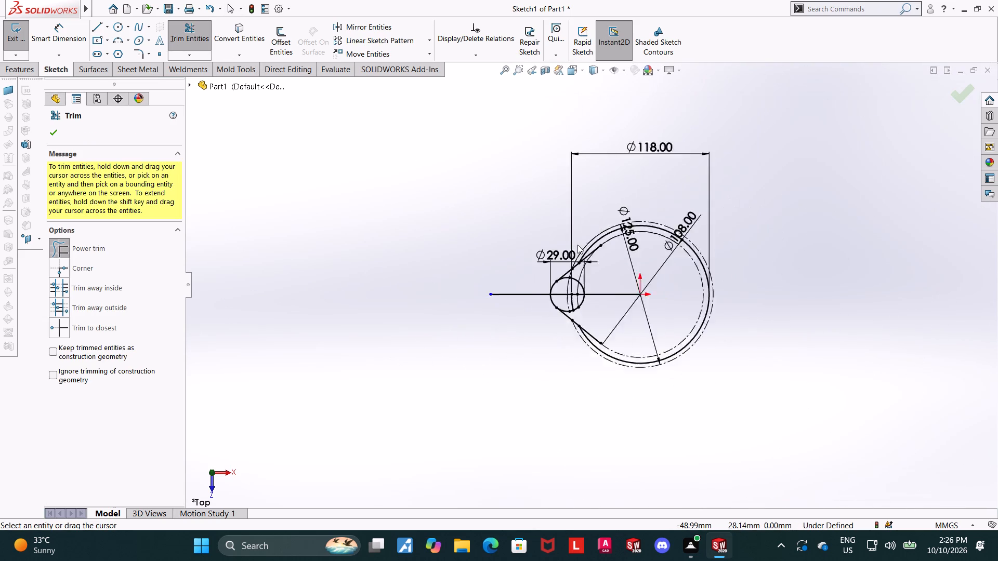
{"action": "scroll", "coordinate": [577, 245], "scroll_direction": "up", "scroll_amount": 1}
{"action": "scroll", "coordinate": [577, 245], "scroll_direction": "down", "scroll_amount": 4}
{"action": "scroll", "coordinate": [608, 328], "scroll_direction": "down", "scroll_amount": 3}
{"action": "scroll", "coordinate": [567, 330], "scroll_direction": "up", "scroll_amount": 1}
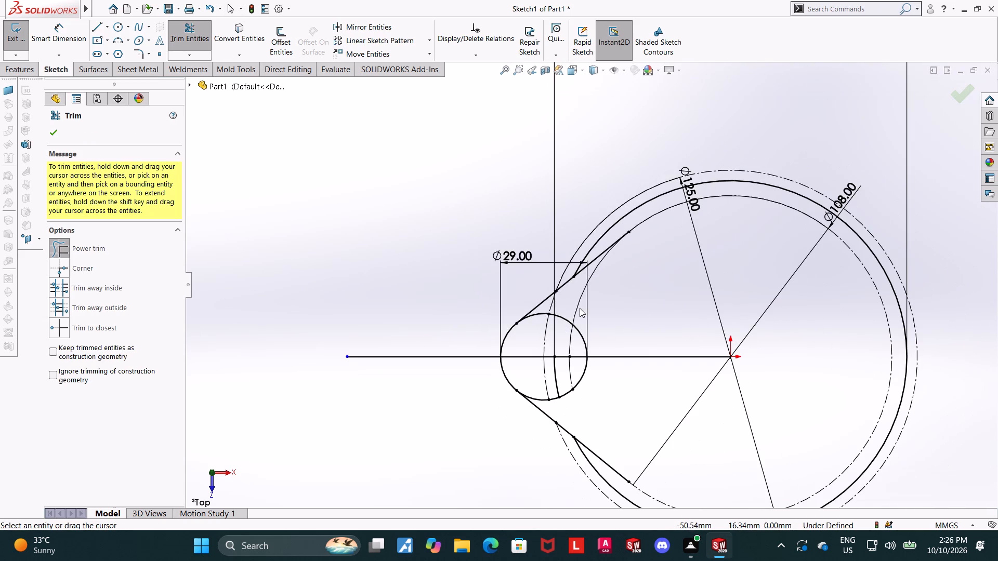
{"action": "scroll", "coordinate": [581, 308], "scroll_direction": "down", "scroll_amount": 3}
{"action": "left_click_drag", "start_coordinate": [579, 368], "coordinate": [514, 366]}
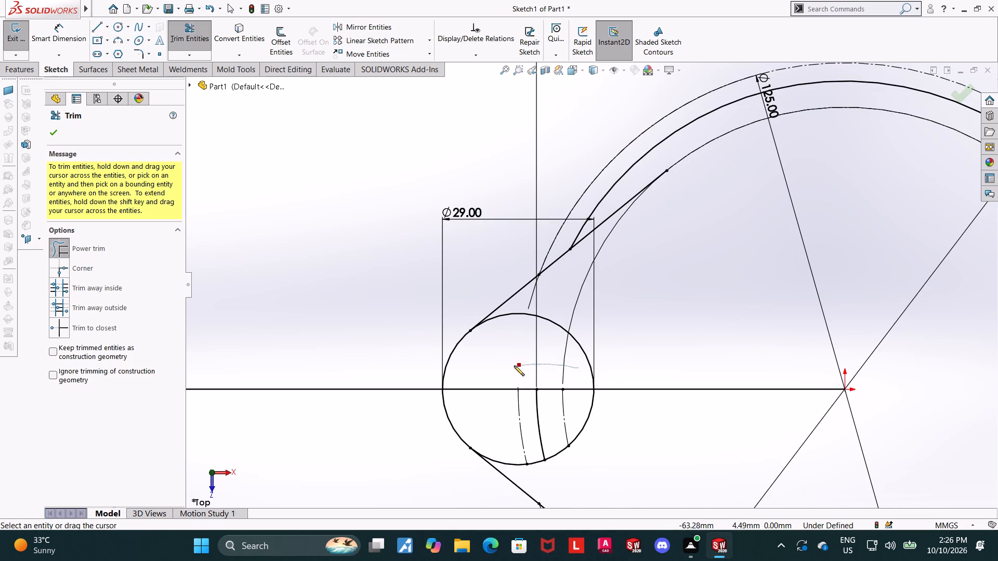
{"action": "left_click_drag", "start_coordinate": [514, 366], "coordinate": [514, 366]}
{"action": "left_click_drag", "start_coordinate": [565, 417], "coordinate": [518, 417]}
{"action": "left_click_drag", "start_coordinate": [580, 413], "coordinate": [519, 414]}
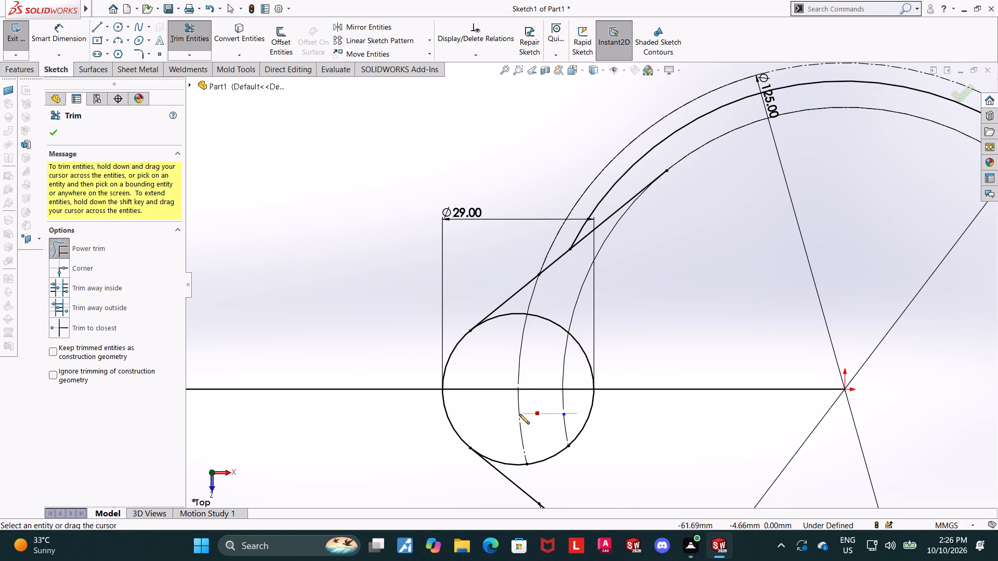
{"action": "left_click_drag", "start_coordinate": [519, 414], "coordinate": [510, 417]}
Trim the origin-facing part of the 29 mm circle, keeping only the outer arc between the two sloped lines.
{"action": "left_click_drag", "start_coordinate": [613, 437], "coordinate": [543, 419]}
{"action": "left_click_drag", "start_coordinate": [583, 332], "coordinate": [552, 359]}
{"action": "scroll", "coordinate": [568, 359], "scroll_direction": "up", "scroll_amount": 4}
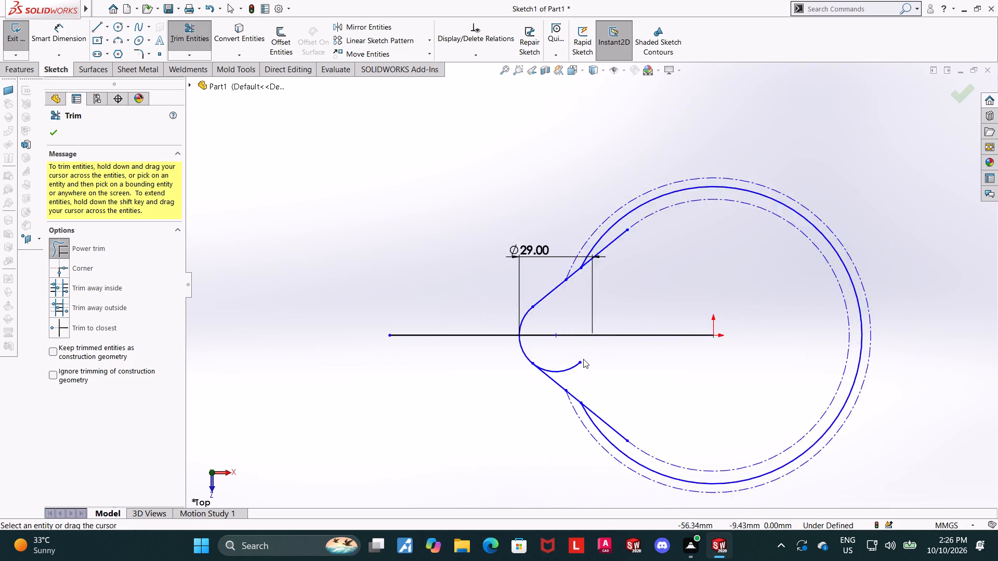
{"action": "scroll", "coordinate": [585, 359], "scroll_direction": "down", "scroll_amount": 4}
{"action": "left_click_drag", "start_coordinate": [567, 362], "coordinate": [553, 352]}
{"action": "scroll", "coordinate": [571, 369], "scroll_direction": "down", "scroll_amount": 3}
{"action": "scroll", "coordinate": [589, 352], "scroll_direction": "up", "scroll_amount": 11}
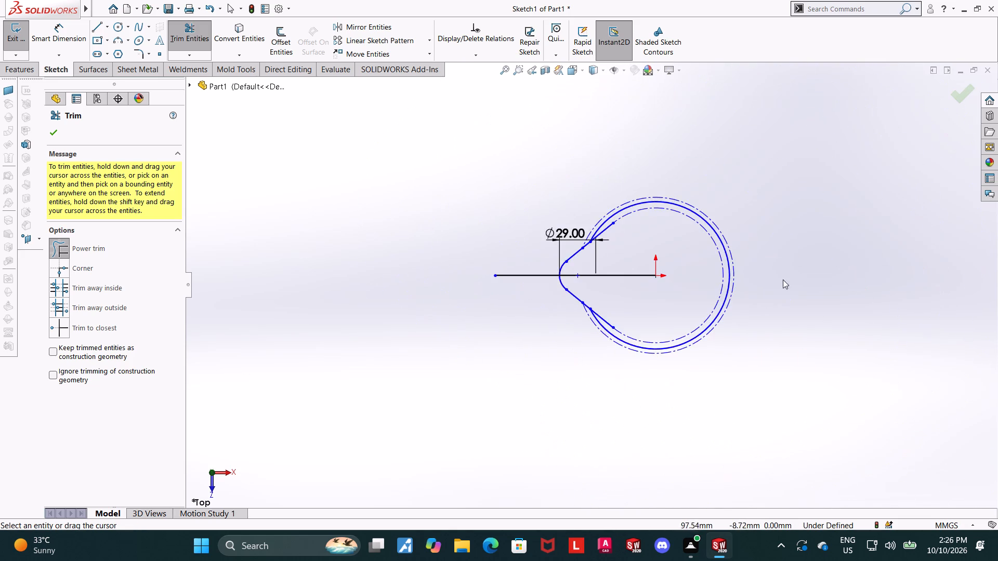
{"action": "scroll", "coordinate": [751, 236], "scroll_direction": "down", "scroll_amount": 2}
{"action": "key", "text": "Escape"}
{"action": "key", "text": "Escape"}
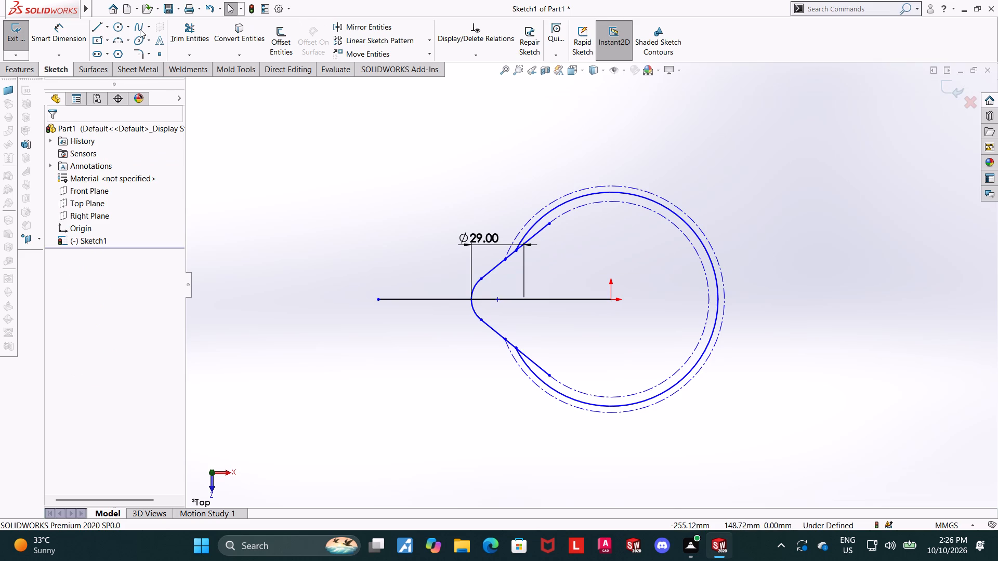
Add radius dimensions to the large solid arc and to the inner and outer construction arcs around the origin.
{"action": "left_click", "coordinate": [72, 27]}
{"action": "left_click", "coordinate": [69, 32]}
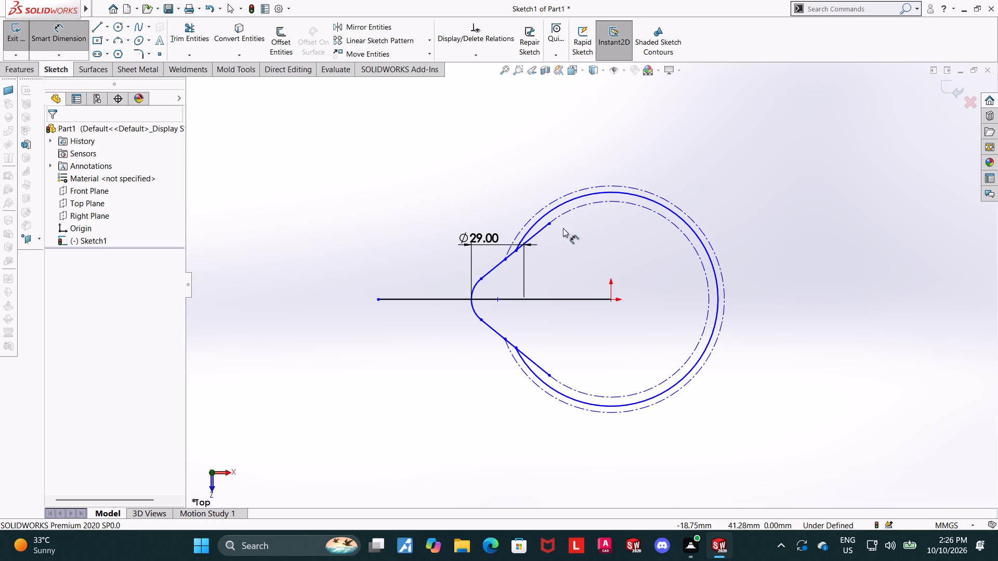
{"action": "left_click", "coordinate": [650, 199]}
{"action": "left_click", "coordinate": [715, 172]}
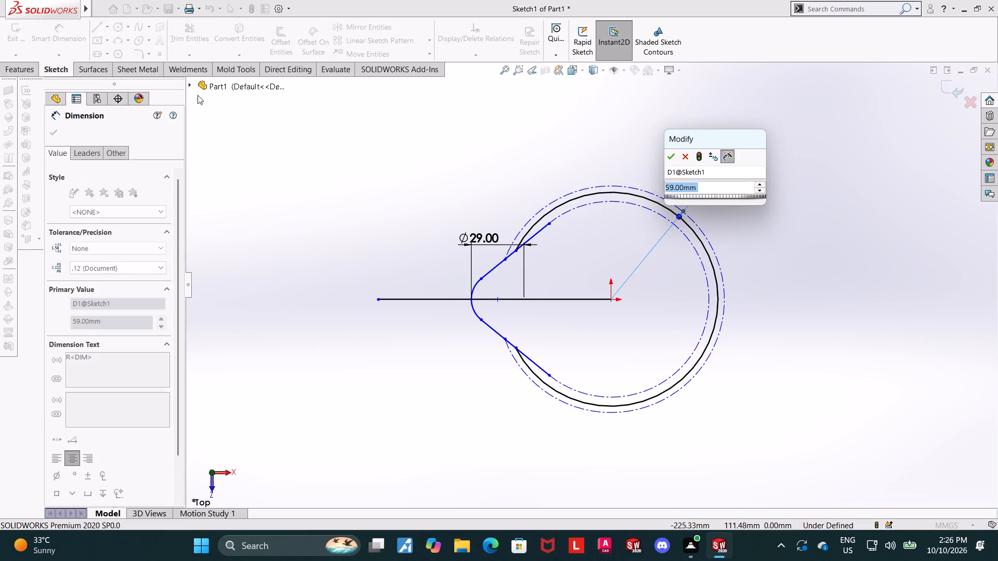
{"action": "key", "text": "Escape"}
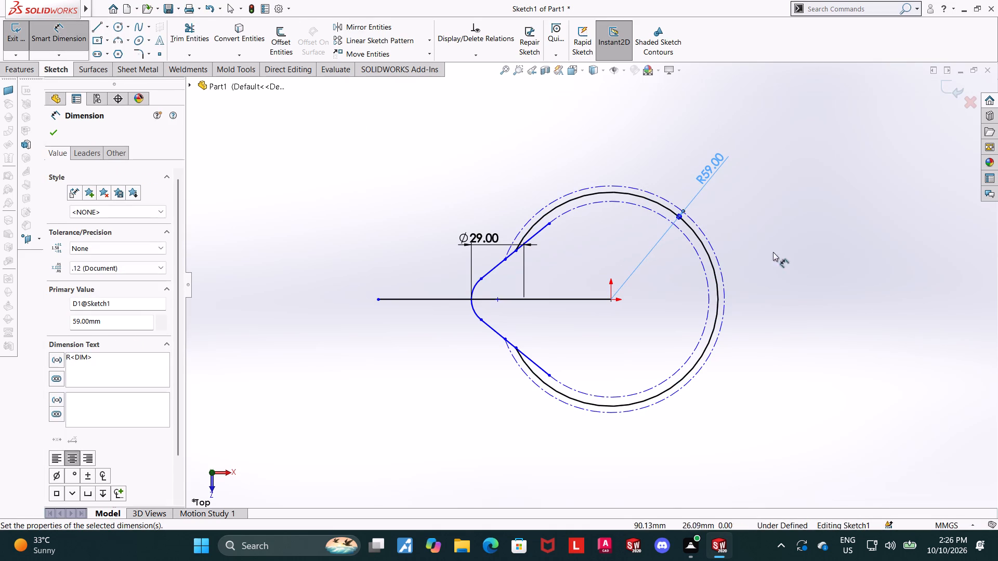
{"action": "left_click", "coordinate": [699, 256]}
{"action": "left_click", "coordinate": [767, 231]}
{"action": "key", "text": "Escape"}
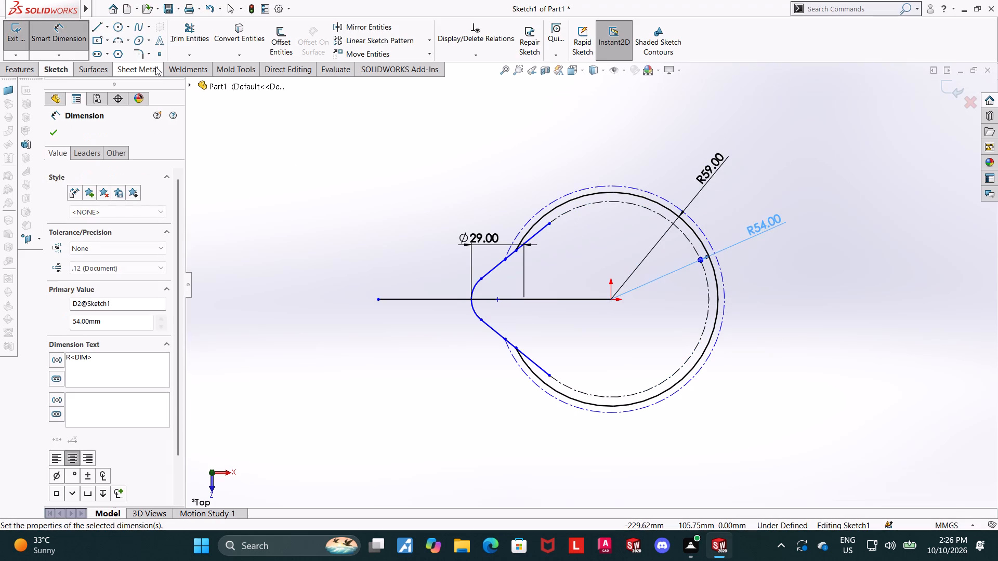
{"action": "left_click", "coordinate": [704, 229]}
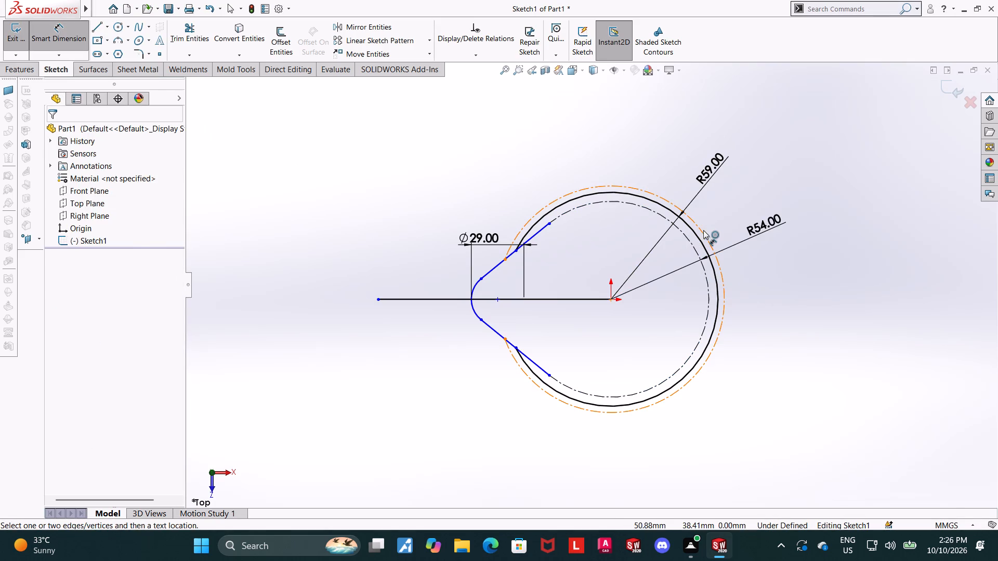
{"action": "left_click", "coordinate": [703, 230]}
{"action": "left_click", "coordinate": [744, 208]}
{"action": "left_click", "coordinate": [697, 192]}
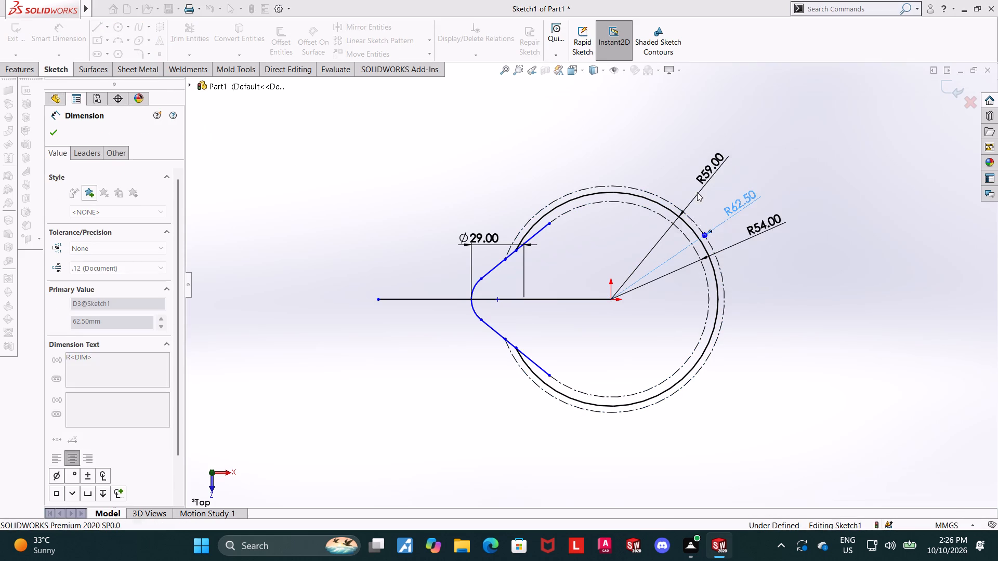
{"action": "scroll", "coordinate": [571, 229], "scroll_direction": "up", "scroll_amount": 3}
{"action": "scroll", "coordinate": [570, 229], "scroll_direction": "down", "scroll_amount": 5}
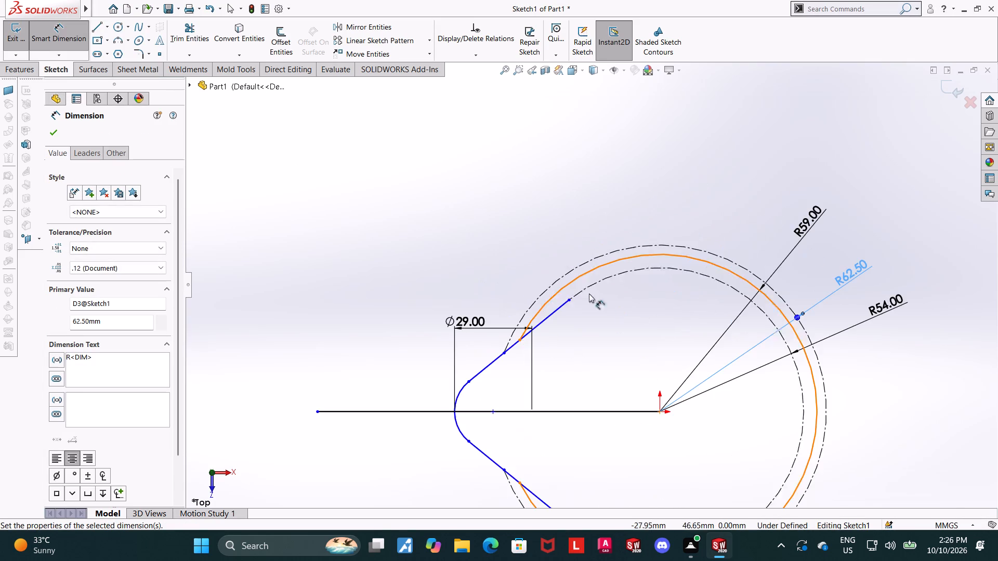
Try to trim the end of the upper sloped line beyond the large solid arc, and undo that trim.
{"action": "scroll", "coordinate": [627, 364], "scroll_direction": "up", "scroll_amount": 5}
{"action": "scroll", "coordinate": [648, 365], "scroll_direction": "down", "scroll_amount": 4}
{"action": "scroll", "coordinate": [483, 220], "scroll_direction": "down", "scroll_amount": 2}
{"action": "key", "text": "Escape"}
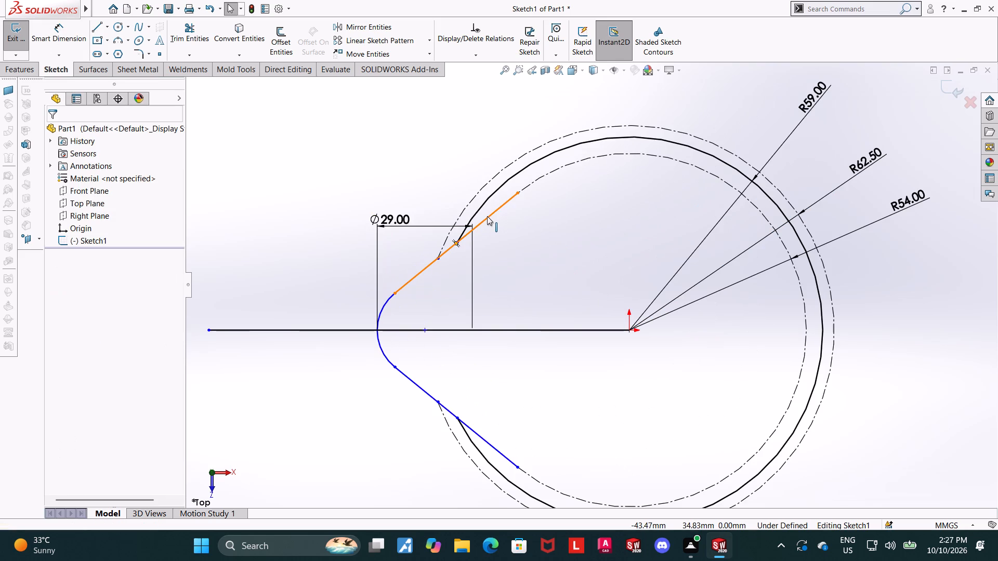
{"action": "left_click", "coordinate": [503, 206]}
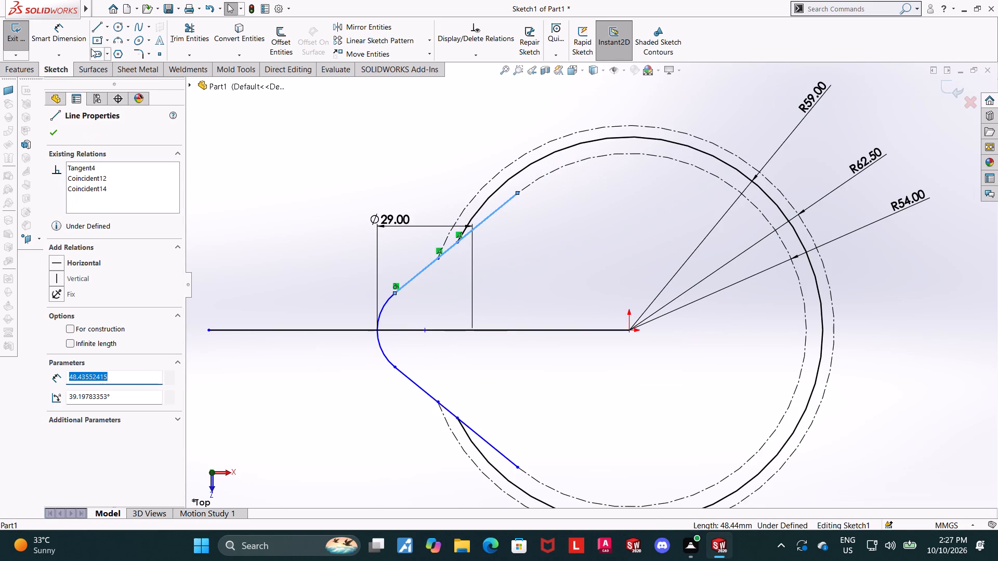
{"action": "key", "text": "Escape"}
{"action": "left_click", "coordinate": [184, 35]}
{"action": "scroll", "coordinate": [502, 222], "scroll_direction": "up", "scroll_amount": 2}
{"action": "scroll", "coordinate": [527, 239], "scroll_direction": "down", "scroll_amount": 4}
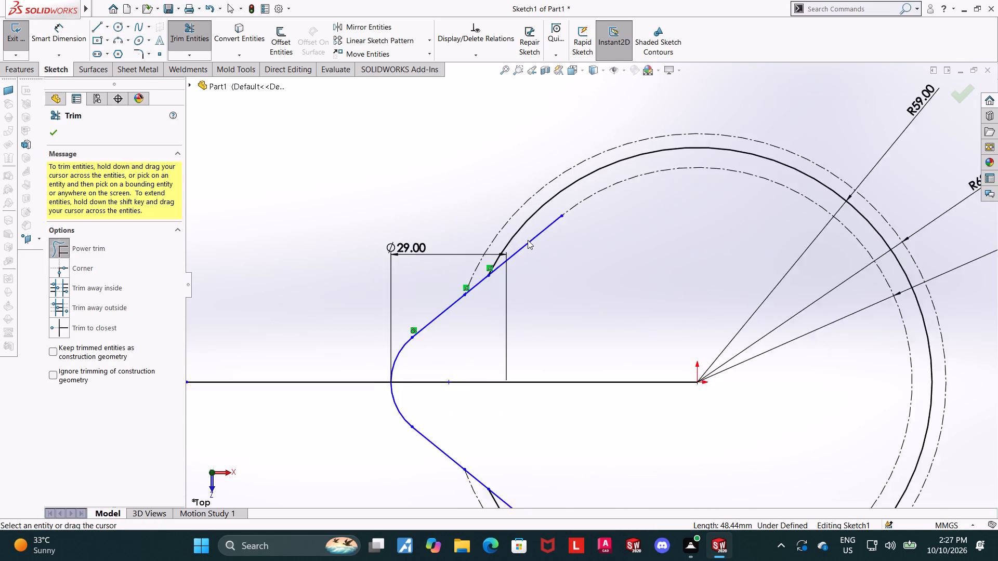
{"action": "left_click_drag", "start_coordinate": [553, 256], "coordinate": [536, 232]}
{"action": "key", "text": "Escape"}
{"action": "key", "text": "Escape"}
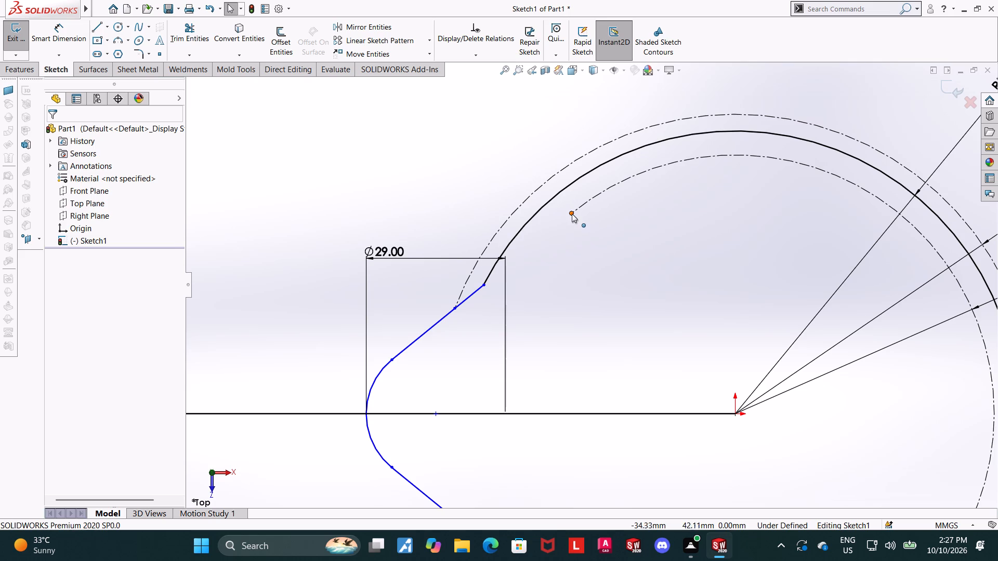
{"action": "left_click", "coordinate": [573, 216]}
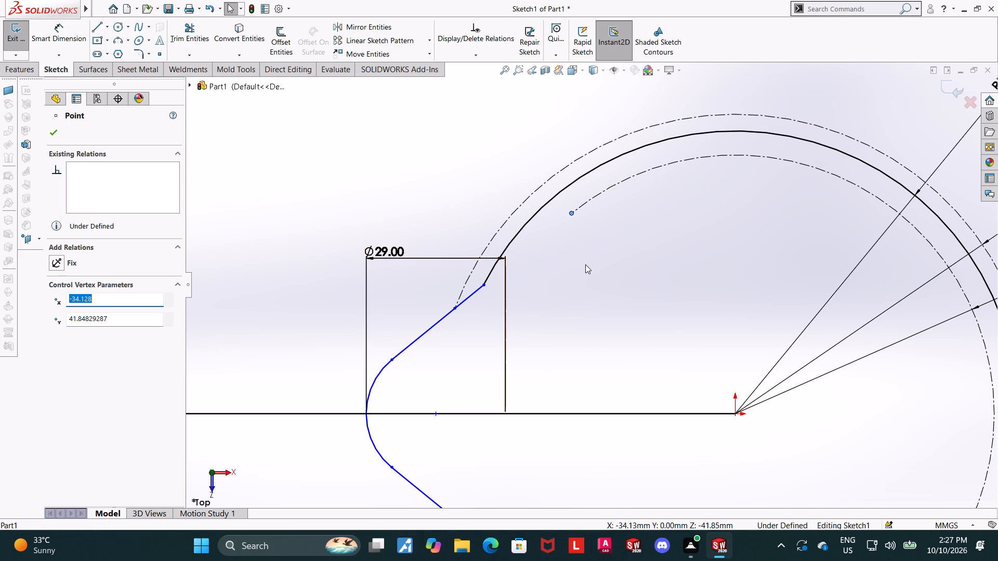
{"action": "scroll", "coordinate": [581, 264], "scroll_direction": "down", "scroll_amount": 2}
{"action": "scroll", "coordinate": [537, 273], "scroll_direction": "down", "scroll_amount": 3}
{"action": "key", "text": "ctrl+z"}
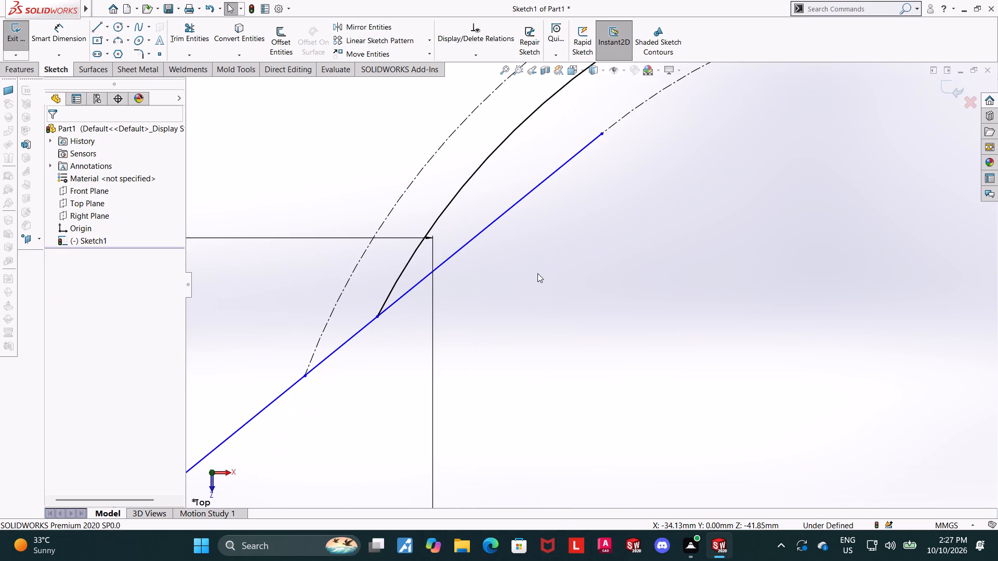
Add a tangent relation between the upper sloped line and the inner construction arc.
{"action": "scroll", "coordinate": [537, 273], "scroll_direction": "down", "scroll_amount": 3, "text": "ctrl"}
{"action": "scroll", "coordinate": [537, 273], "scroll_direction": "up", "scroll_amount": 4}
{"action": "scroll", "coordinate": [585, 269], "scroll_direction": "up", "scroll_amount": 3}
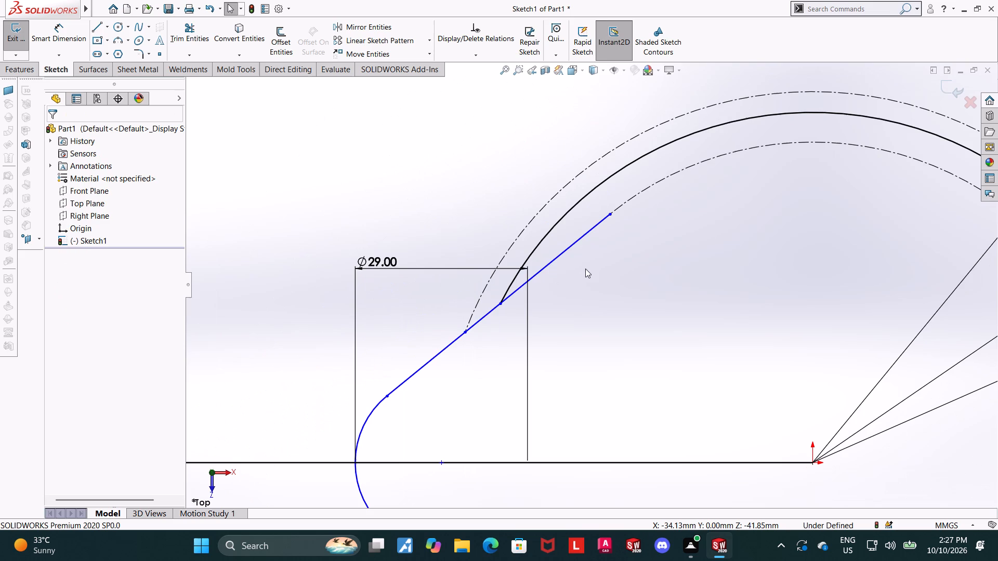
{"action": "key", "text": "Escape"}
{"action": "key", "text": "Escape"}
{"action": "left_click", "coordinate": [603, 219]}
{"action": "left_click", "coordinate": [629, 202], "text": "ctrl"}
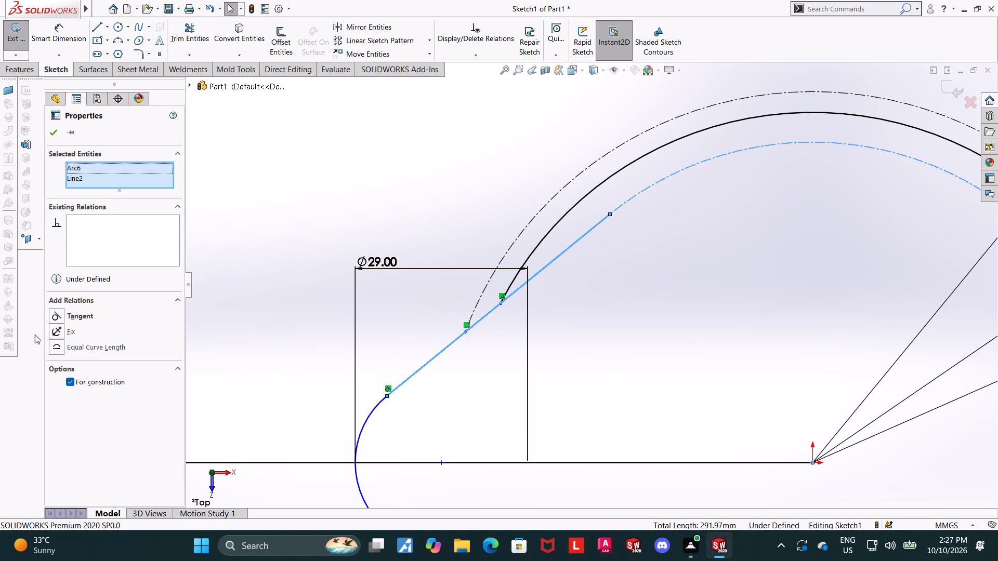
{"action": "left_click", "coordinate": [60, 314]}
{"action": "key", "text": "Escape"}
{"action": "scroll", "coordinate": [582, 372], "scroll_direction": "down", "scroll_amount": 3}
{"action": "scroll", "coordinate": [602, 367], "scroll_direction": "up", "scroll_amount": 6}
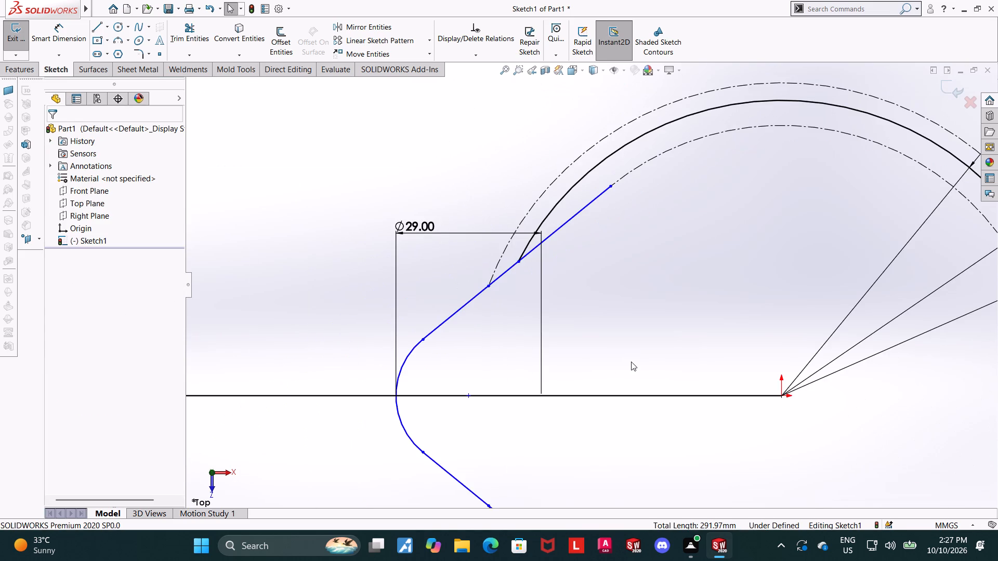
Undo the recent edits back to the full 29 mm circle, before the radius dimensions and the trims inside it.
{"action": "key", "text": "ctrl+z"}
{"action": "key", "text": "ctrl+z"}
{"action": "key", "text": "ctrl+z"}
{"action": "key", "text": "ctrl+z"}
{"action": "key", "text": "ctrl+z"}
{"action": "key", "text": "ctrl+z"}
{"action": "key", "text": "ctrl+z"}
{"action": "key", "text": "ctrl+z"}
{"action": "key", "text": "ctrl+z"}
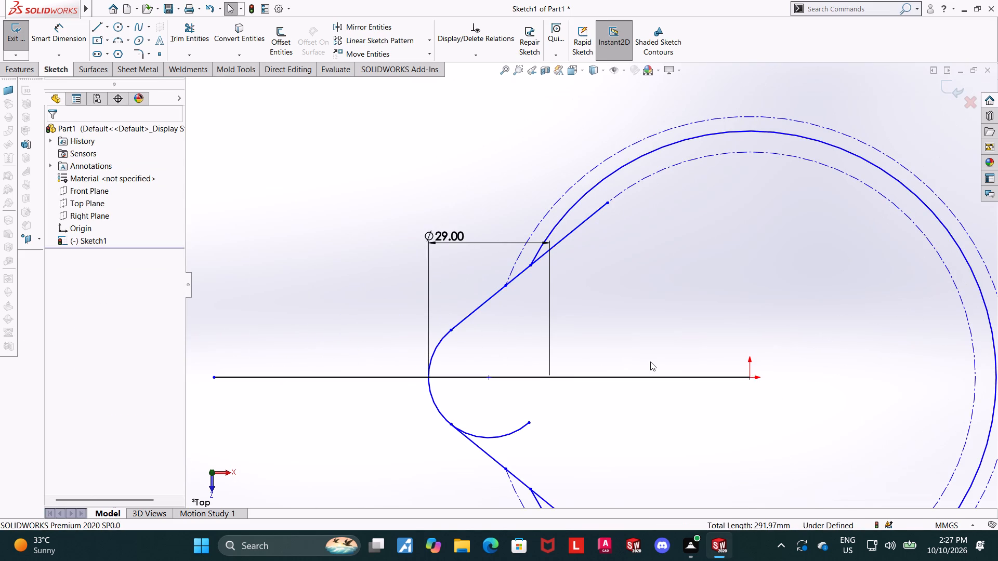
{"action": "key", "text": "ctrl+z"}
{"action": "key", "text": "ctrl+z"}
{"action": "key", "text": "ctrl+z"}
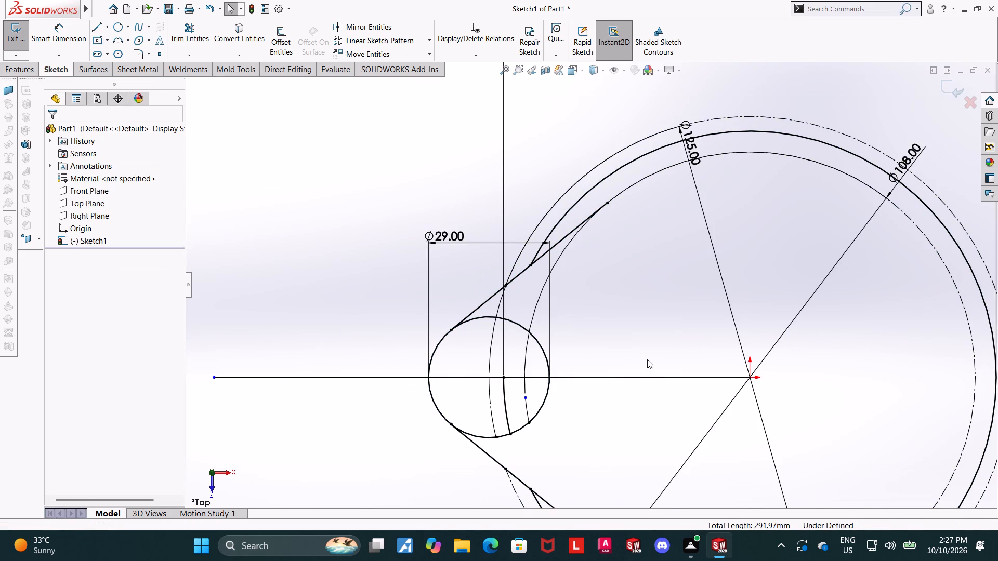
Trim away the leftover piece of the large solid arc inside the lower half of the 29 mm circle.
{"action": "scroll", "coordinate": [634, 359], "scroll_direction": "down", "scroll_amount": 1}
{"action": "scroll", "coordinate": [628, 357], "scroll_direction": "up", "scroll_amount": 4}
{"action": "scroll", "coordinate": [780, 373], "scroll_direction": "down", "scroll_amount": 1}
{"action": "scroll", "coordinate": [666, 361], "scroll_direction": "down", "scroll_amount": 1}
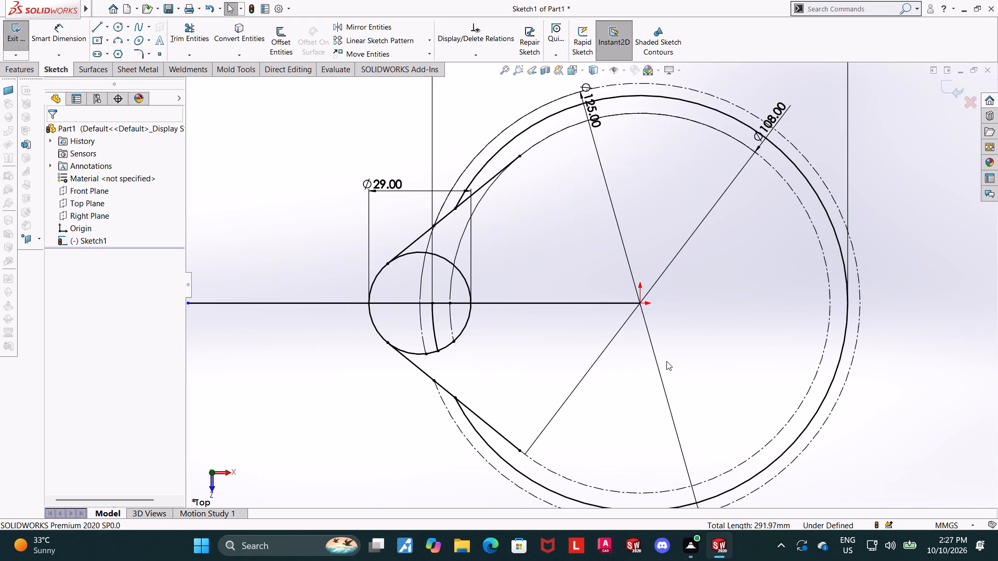
{"action": "key", "text": "Escape"}
{"action": "key", "text": "Escape"}
{"action": "scroll", "coordinate": [454, 325], "scroll_direction": "down", "scroll_amount": 1}
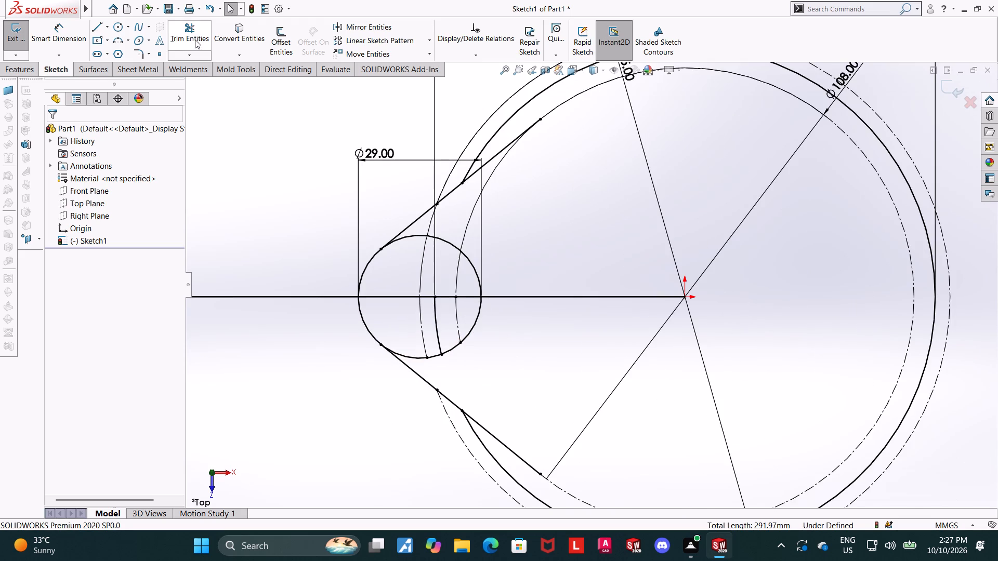
{"action": "left_click", "coordinate": [195, 39]}
{"action": "left_click", "coordinate": [437, 321]}
{"action": "left_click_drag", "start_coordinate": [442, 324], "coordinate": [434, 328]}
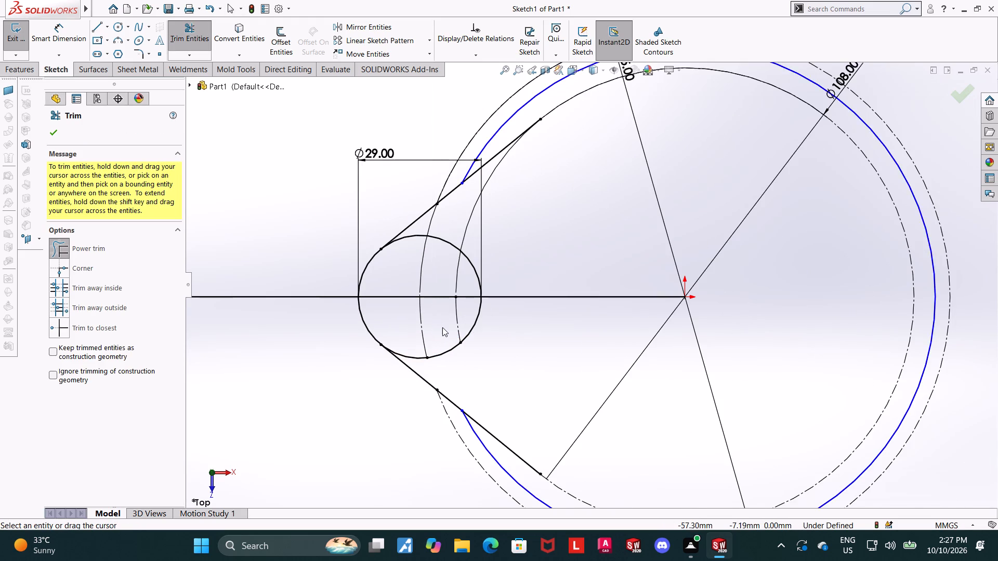
{"action": "scroll", "coordinate": [442, 327], "scroll_direction": "down", "scroll_amount": 2}
{"action": "scroll", "coordinate": [442, 327], "scroll_direction": "up", "scroll_amount": 5}
{"action": "key", "text": "Escape"}
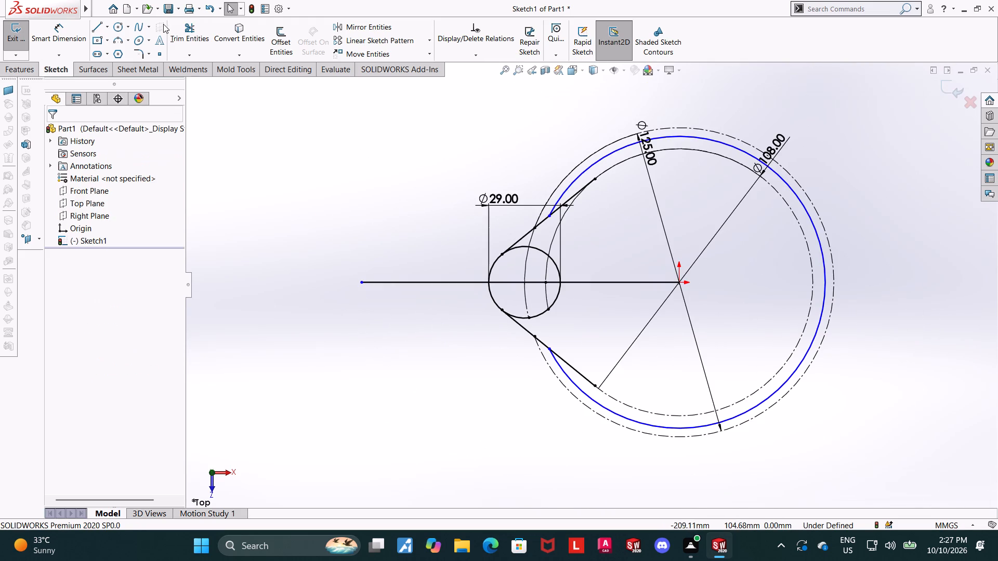
Add a 59 mm radius dimension to the large solid arc around the origin.
{"action": "double_click", "coordinate": [72, 32]}
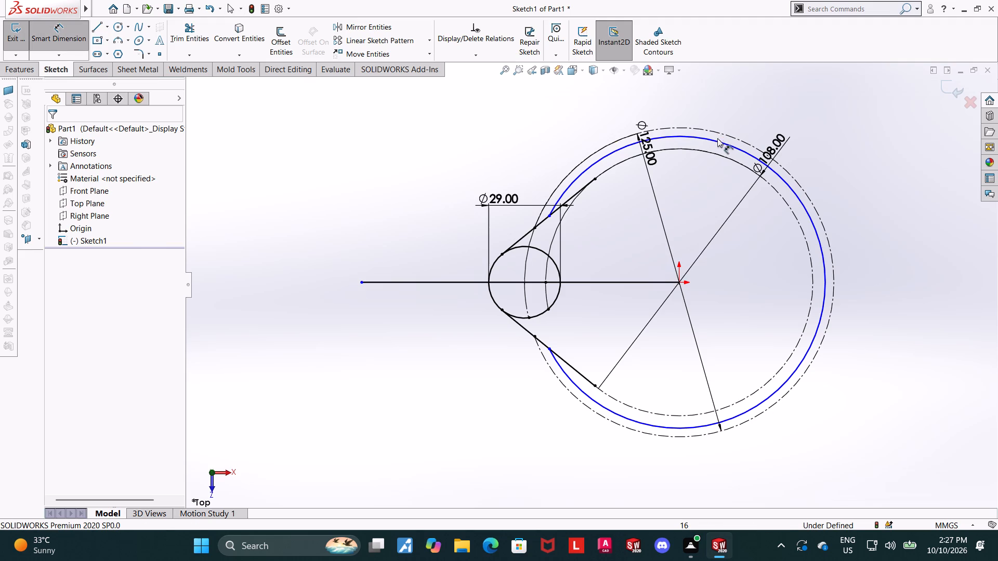
{"action": "left_click", "coordinate": [714, 140]}
{"action": "left_click", "coordinate": [722, 99]}
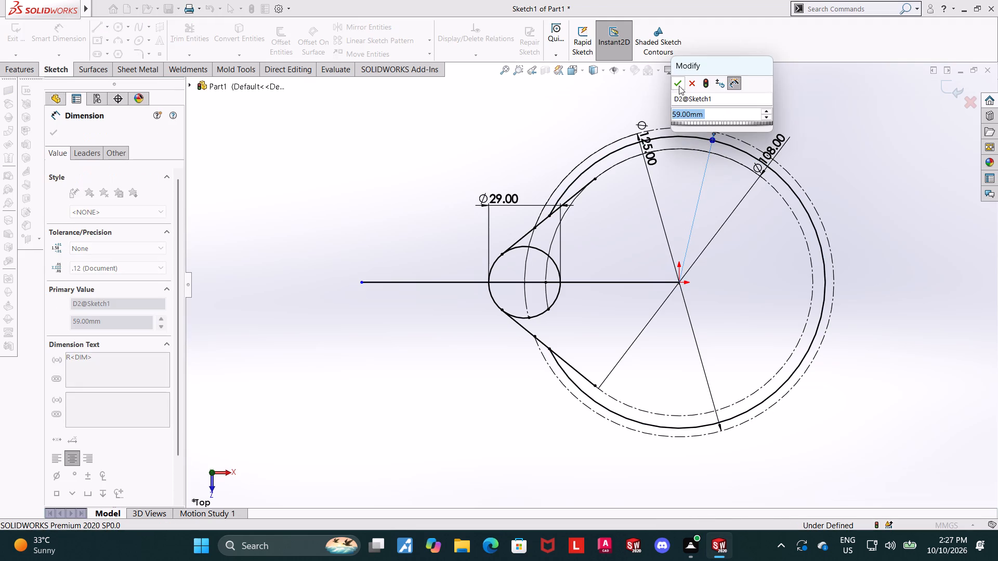
{"action": "left_click", "coordinate": [678, 86]}
Trim the origin-facing segments of the 29 mm circle, keeping only the outer arc between the two sloped lines.
{"action": "scroll", "coordinate": [661, 223], "scroll_direction": "down", "scroll_amount": 3}
{"action": "scroll", "coordinate": [579, 273], "scroll_direction": "down", "scroll_amount": 1}
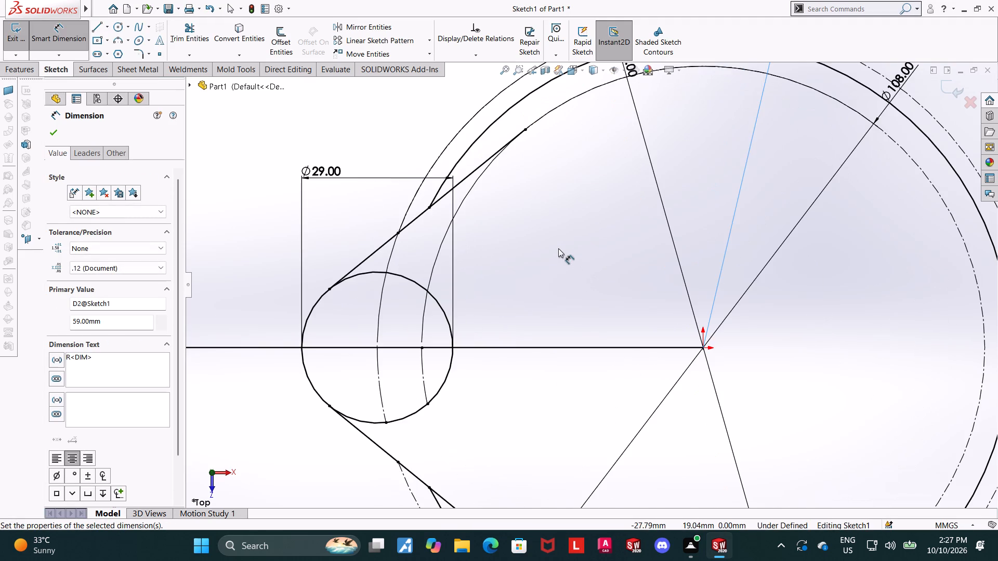
{"action": "scroll", "coordinate": [557, 246], "scroll_direction": "up", "scroll_amount": 2}
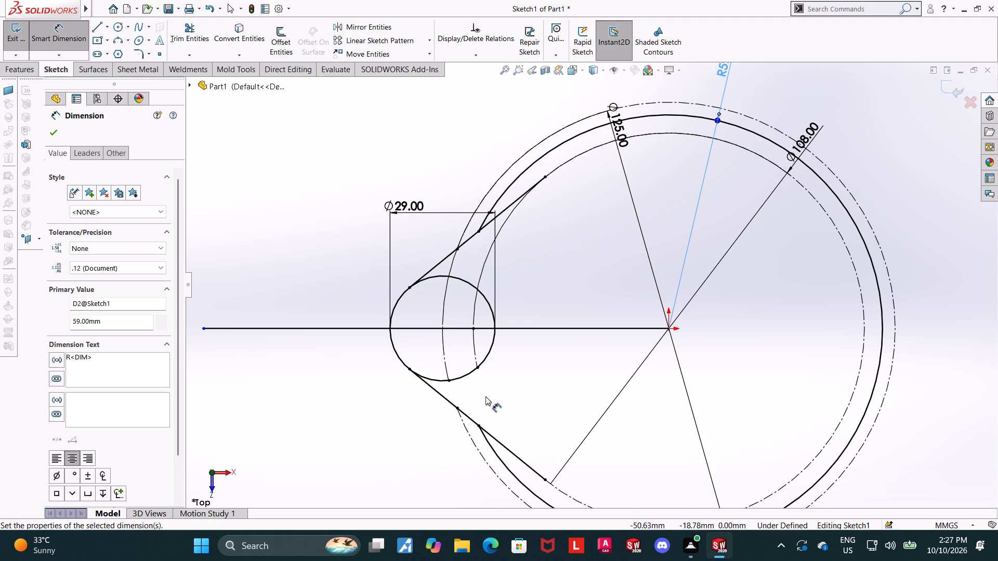
{"action": "scroll", "coordinate": [485, 398], "scroll_direction": "up", "scroll_amount": 1}
{"action": "scroll", "coordinate": [483, 400], "scroll_direction": "down", "scroll_amount": 1}
{"action": "middle_click_drag", "start_coordinate": [520, 412], "coordinate": [514, 352]}
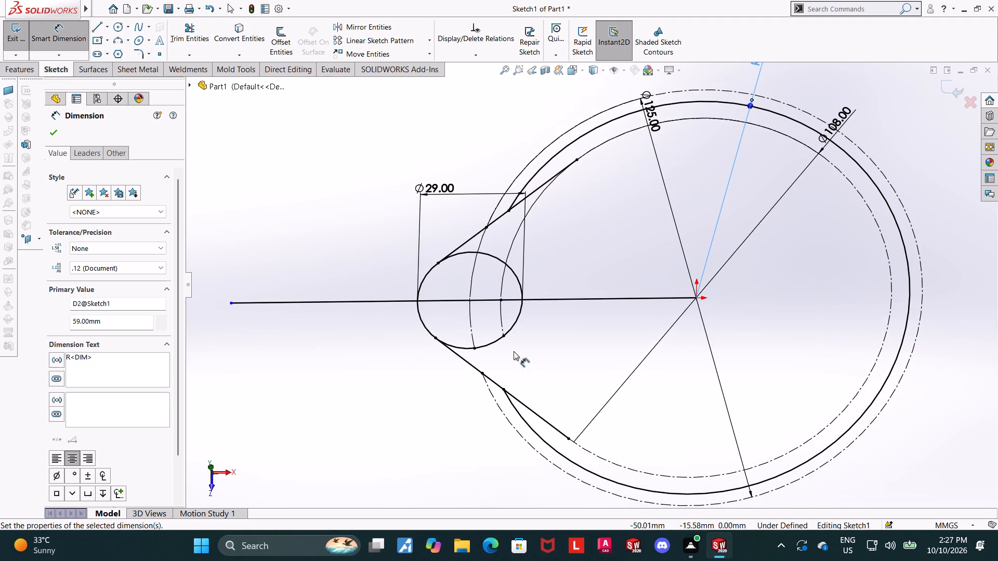
{"action": "middle_click_drag", "start_coordinate": [514, 351], "coordinate": [520, 370]}
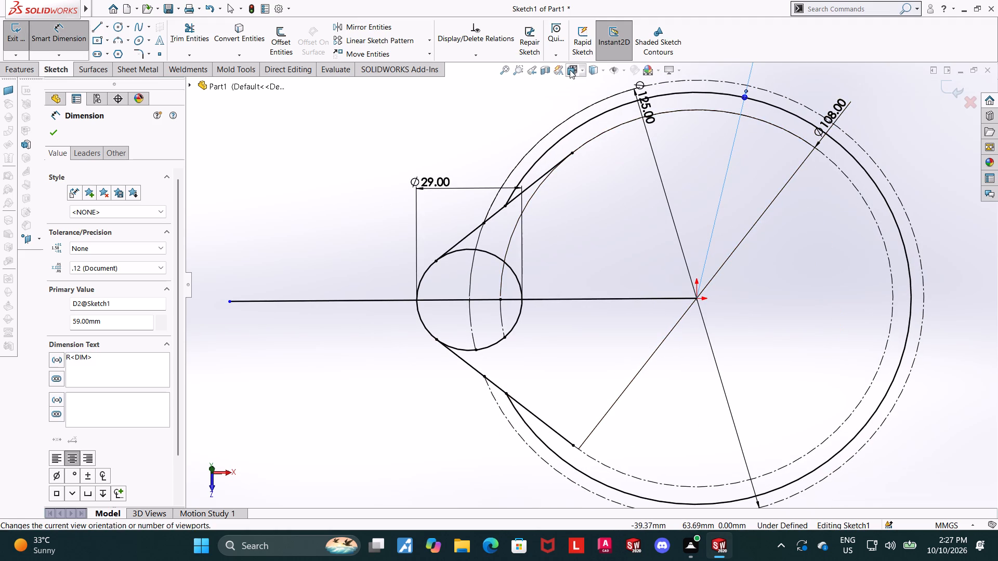
{"action": "left_click", "coordinate": [570, 70]}
{"action": "left_click", "coordinate": [498, 340]}
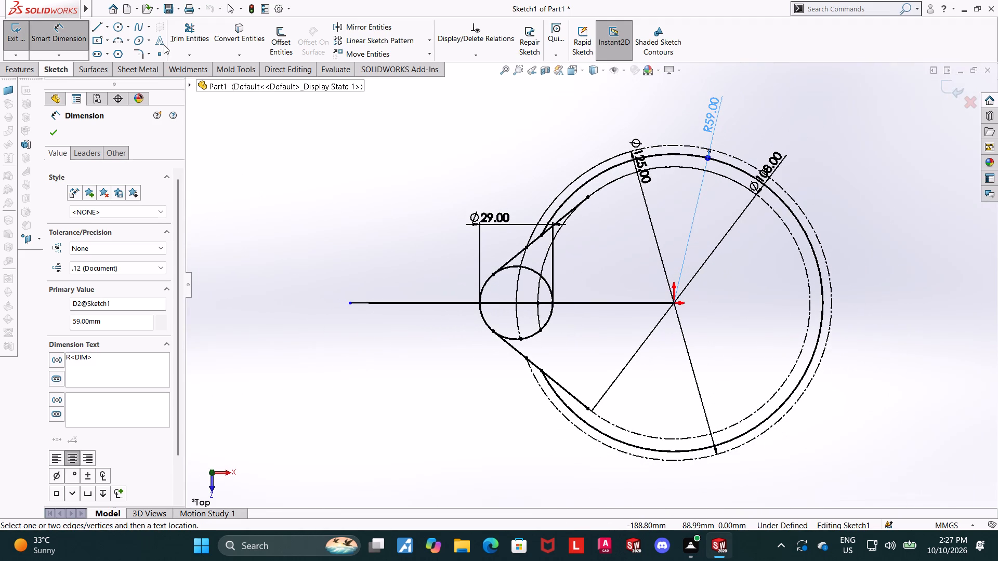
{"action": "left_click", "coordinate": [187, 31]}
{"action": "scroll", "coordinate": [546, 327], "scroll_direction": "up", "scroll_amount": 3}
{"action": "scroll", "coordinate": [544, 325], "scroll_direction": "down", "scroll_amount": 6}
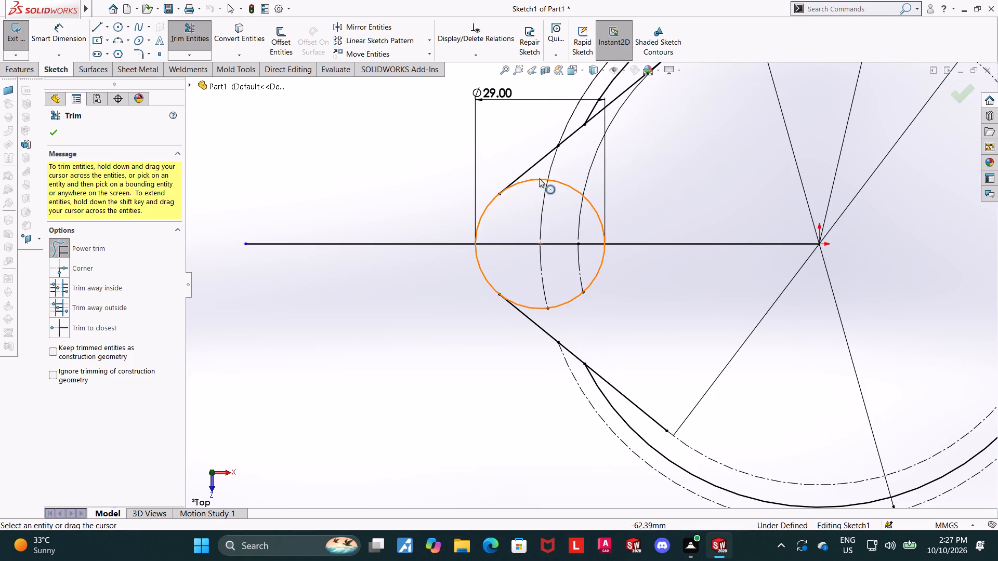
{"action": "left_click", "coordinate": [539, 182]}
{"action": "left_click_drag", "start_coordinate": [541, 170], "coordinate": [535, 188]}
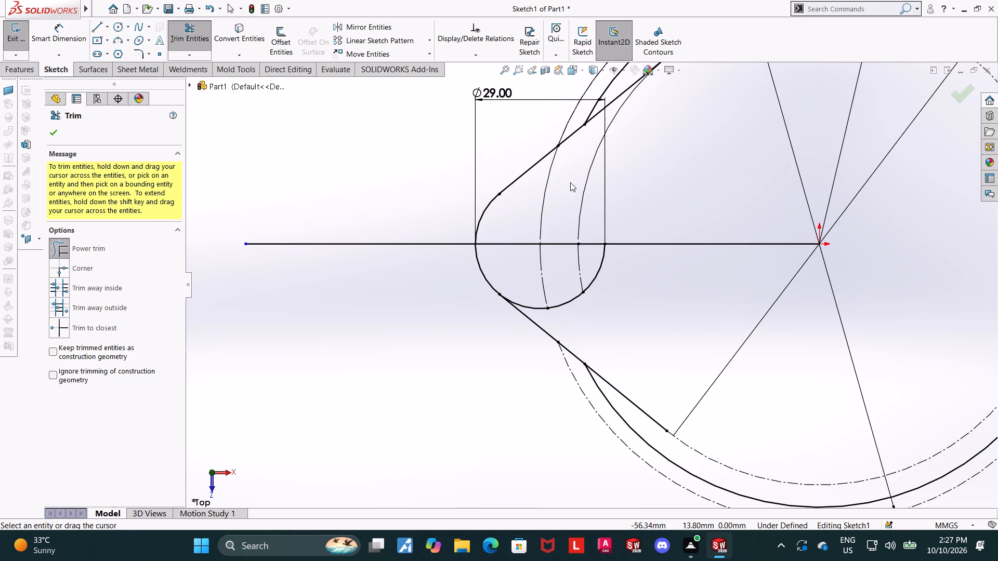
{"action": "left_click_drag", "start_coordinate": [534, 295], "coordinate": [547, 313]}
{"action": "left_click_drag", "start_coordinate": [562, 294], "coordinate": [576, 322]}
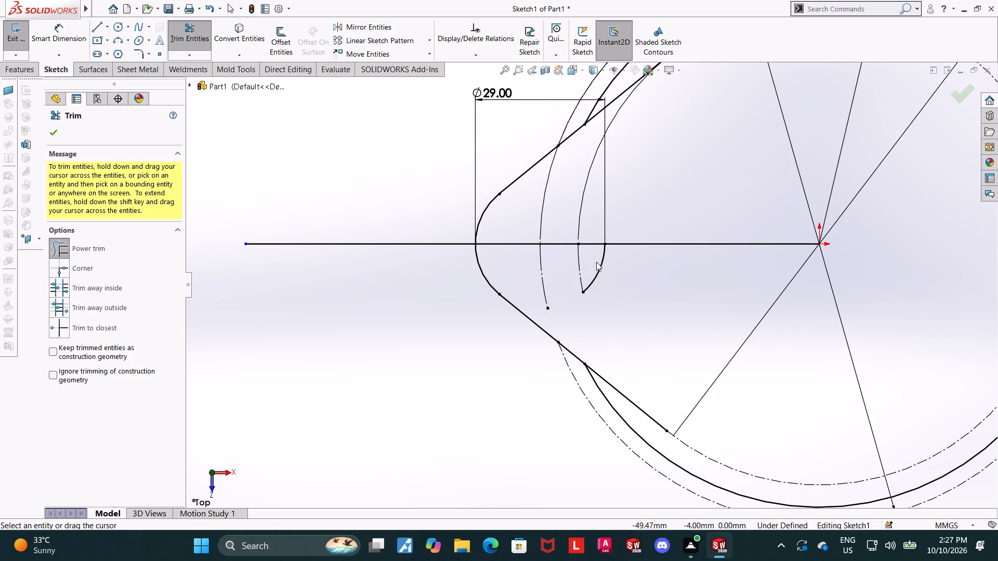
{"action": "left_click_drag", "start_coordinate": [596, 262], "coordinate": [611, 279]}
{"action": "scroll", "coordinate": [631, 304], "scroll_direction": "up", "scroll_amount": 5}
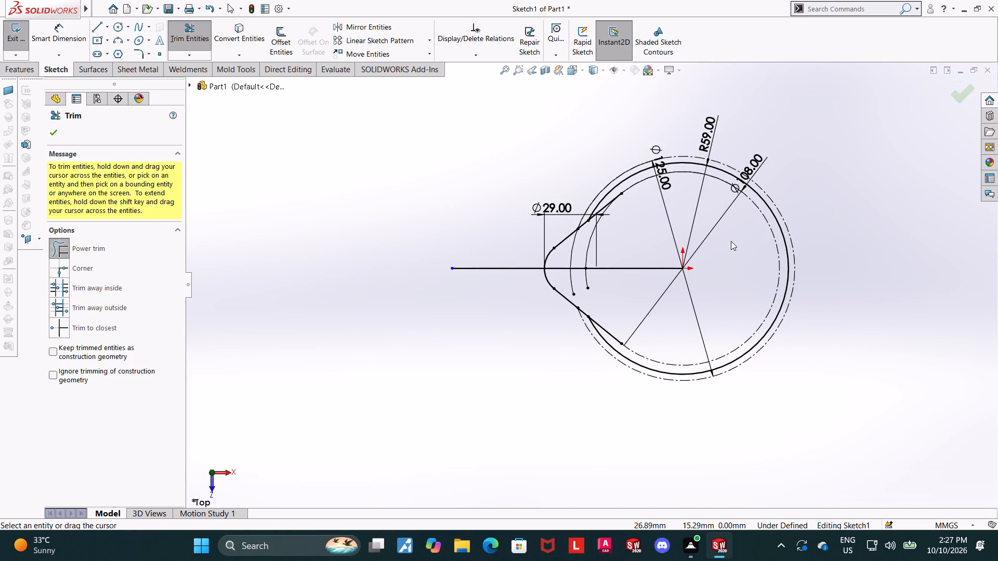
{"action": "scroll", "coordinate": [667, 274], "scroll_direction": "down", "scroll_amount": 2}
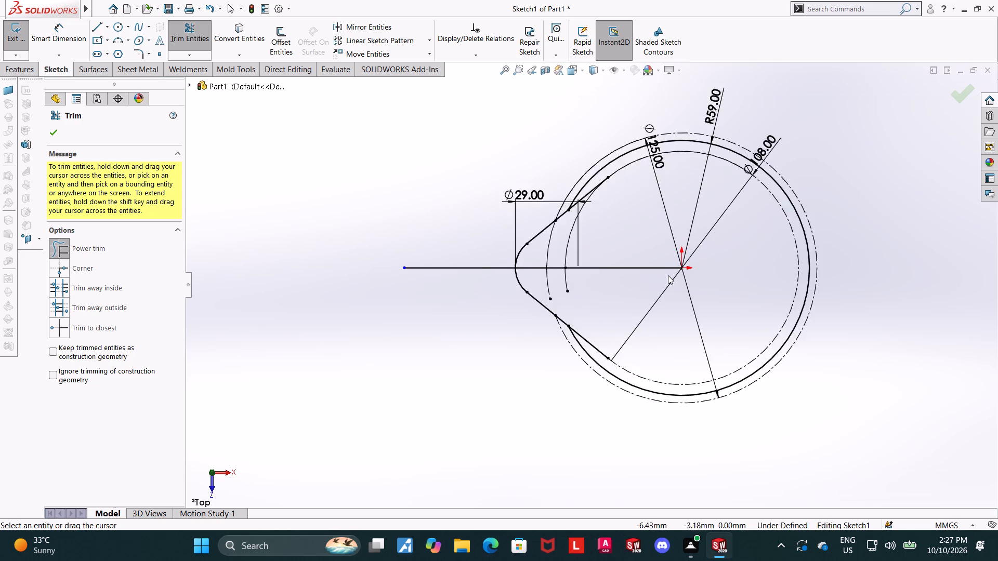
{"action": "scroll", "coordinate": [749, 288], "scroll_direction": "down", "scroll_amount": 1}
{"action": "key", "text": "Escape"}
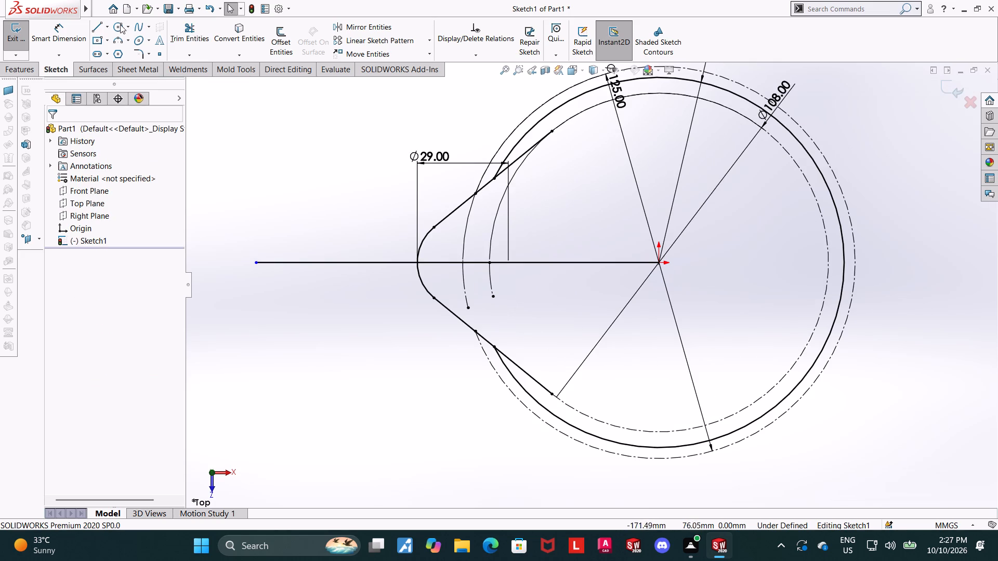
Delete the 29 mm diameter dimension from the small end arc.
{"action": "left_click", "coordinate": [120, 25]}
{"action": "key", "text": "Escape"}
{"action": "right_click", "coordinate": [427, 151]}
{"action": "left_click", "coordinate": [470, 297]}
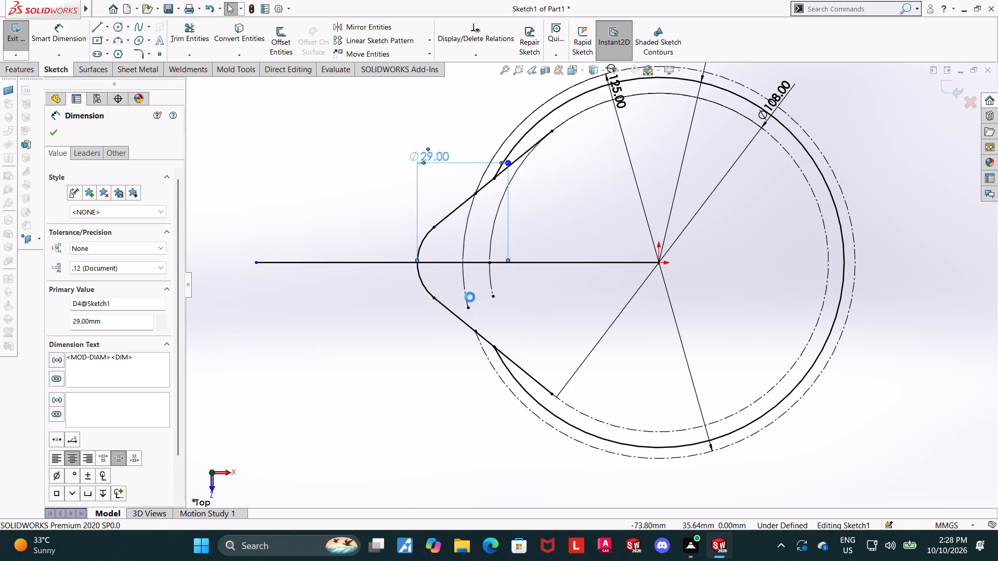
Add a 14.50 mm radius dimension to the small end arc between the sloped lines.
{"action": "left_click", "coordinate": [67, 34]}
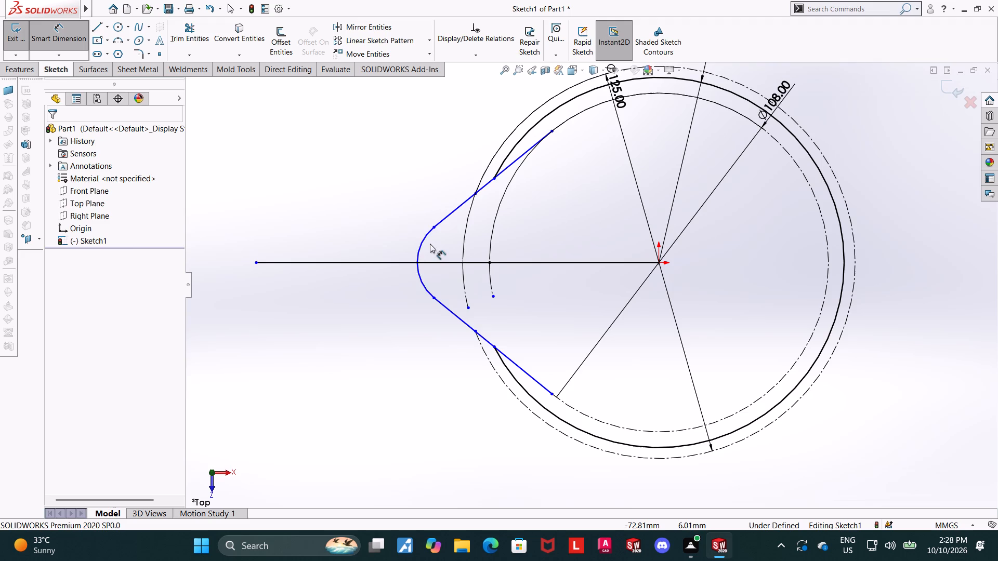
{"action": "left_click", "coordinate": [426, 241]}
{"action": "left_click", "coordinate": [376, 177]}
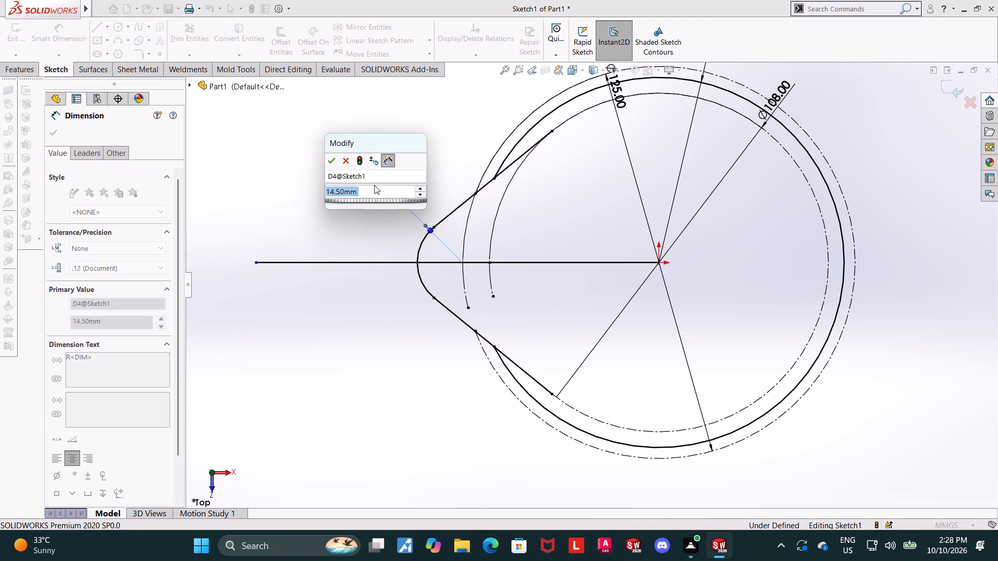
{"action": "left_click", "coordinate": [331, 165]}
{"action": "key", "text": "Escape"}
{"action": "key", "text": "Escape"}
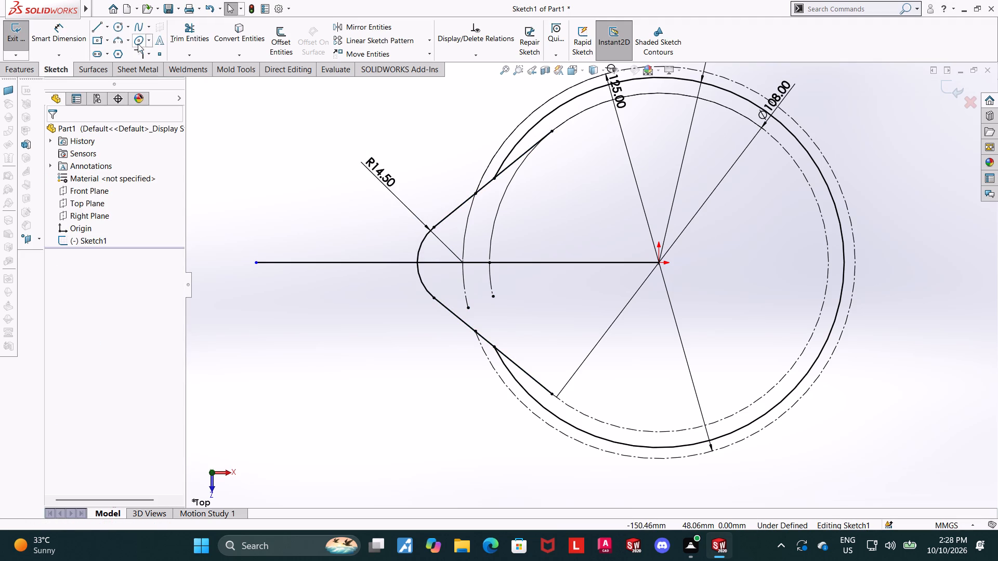
Sketch a circle of about 7.2 mm radius centred on the R14.5 end arc's centre point.
{"action": "left_click", "coordinate": [121, 29]}
{"action": "left_click", "coordinate": [462, 260]}
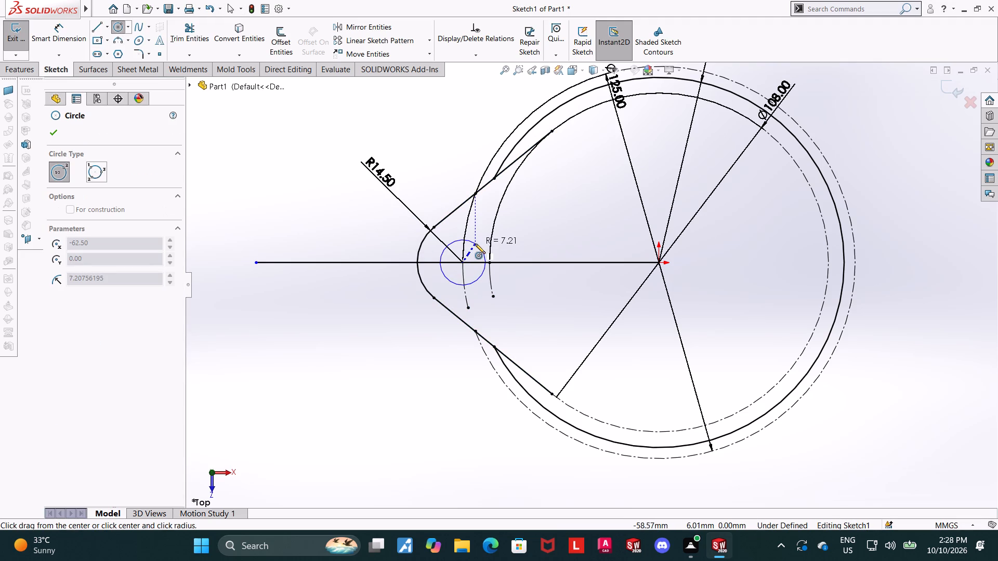
{"action": "type", "text": "16"}
{"action": "key", "text": "Return"}
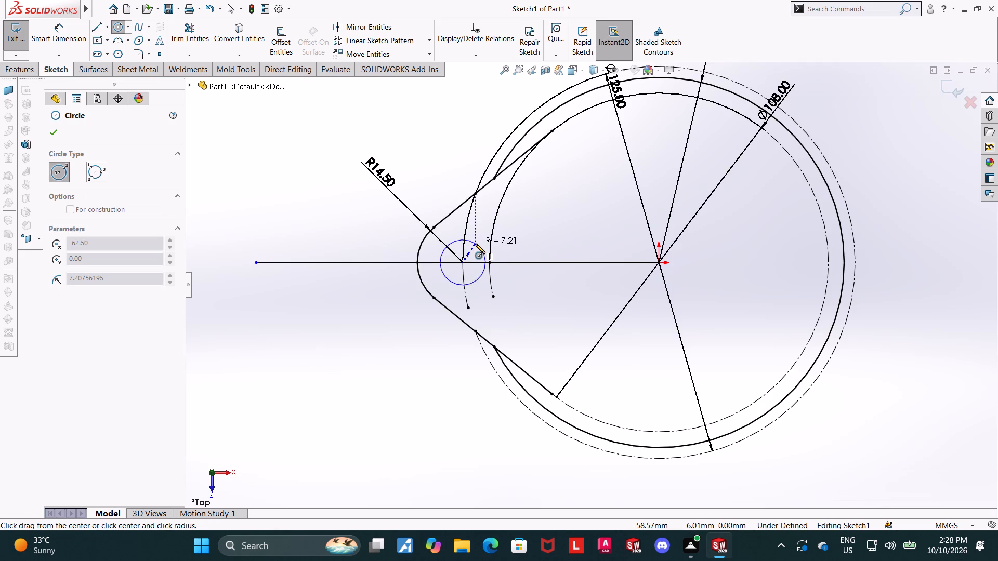
{"action": "left_click", "coordinate": [475, 244]}
{"action": "key", "text": "Escape"}
Add a 16 mm diameter dimension to the small circle inside the end arc.
{"action": "left_click", "coordinate": [59, 32]}
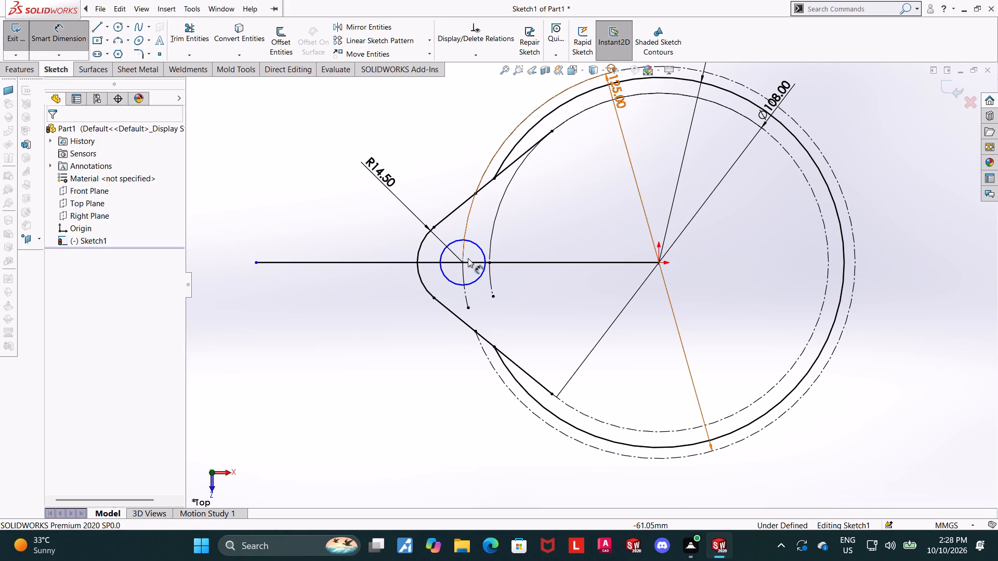
{"action": "left_click", "coordinate": [477, 278]}
{"action": "left_click", "coordinate": [479, 296]}
{"action": "type", "text": "16"}
{"action": "key", "text": "Return"}
{"action": "key", "text": "Escape"}
{"action": "key", "text": "Escape"}
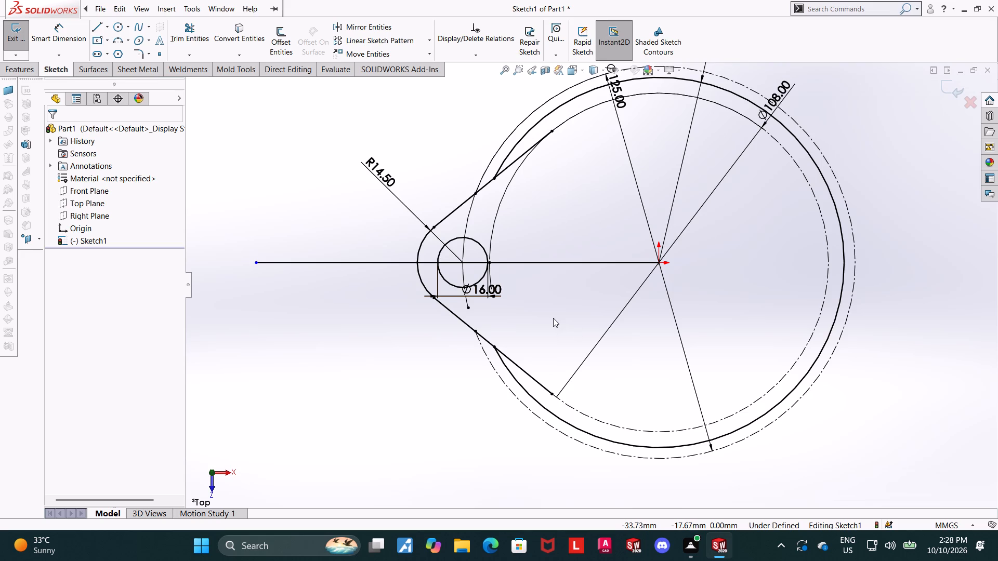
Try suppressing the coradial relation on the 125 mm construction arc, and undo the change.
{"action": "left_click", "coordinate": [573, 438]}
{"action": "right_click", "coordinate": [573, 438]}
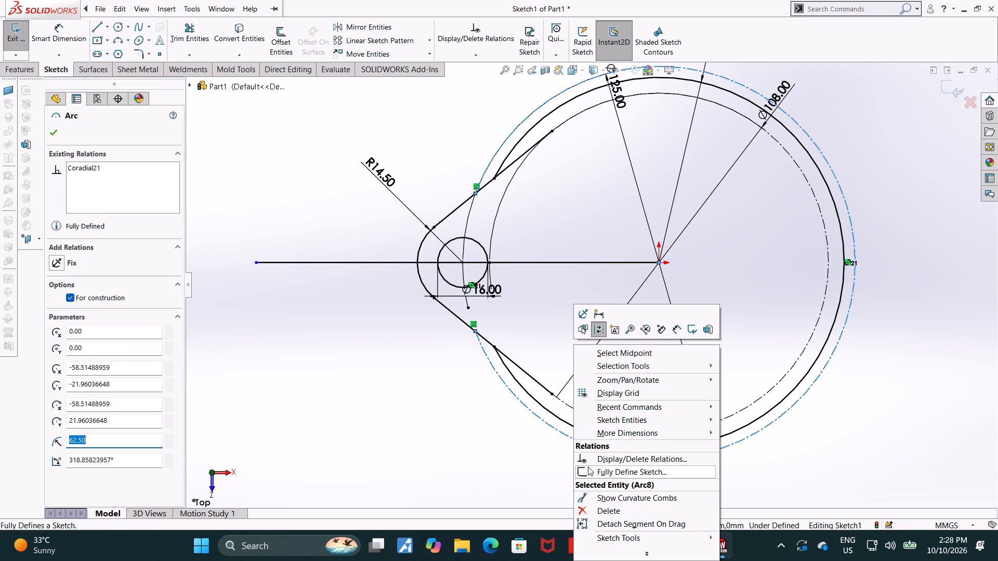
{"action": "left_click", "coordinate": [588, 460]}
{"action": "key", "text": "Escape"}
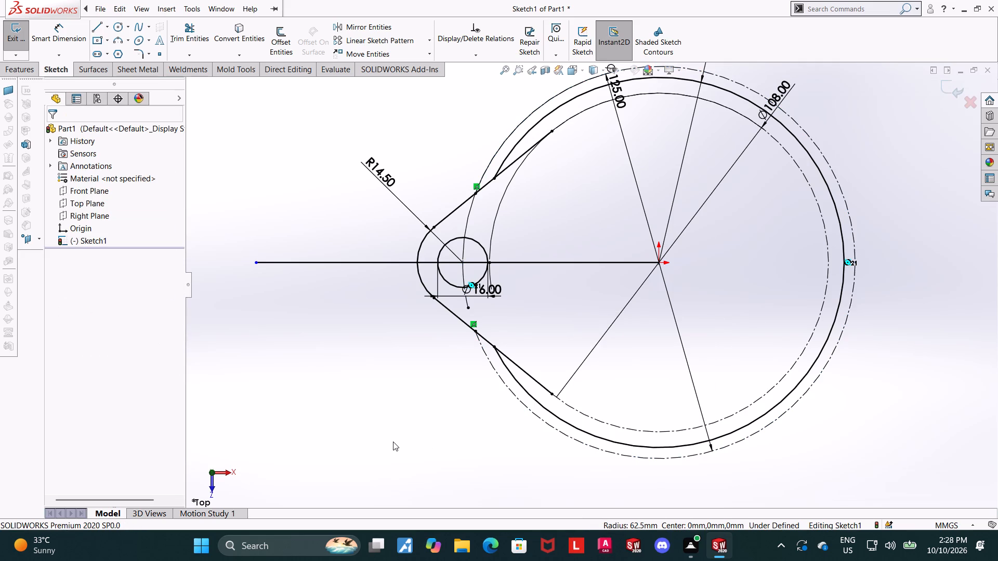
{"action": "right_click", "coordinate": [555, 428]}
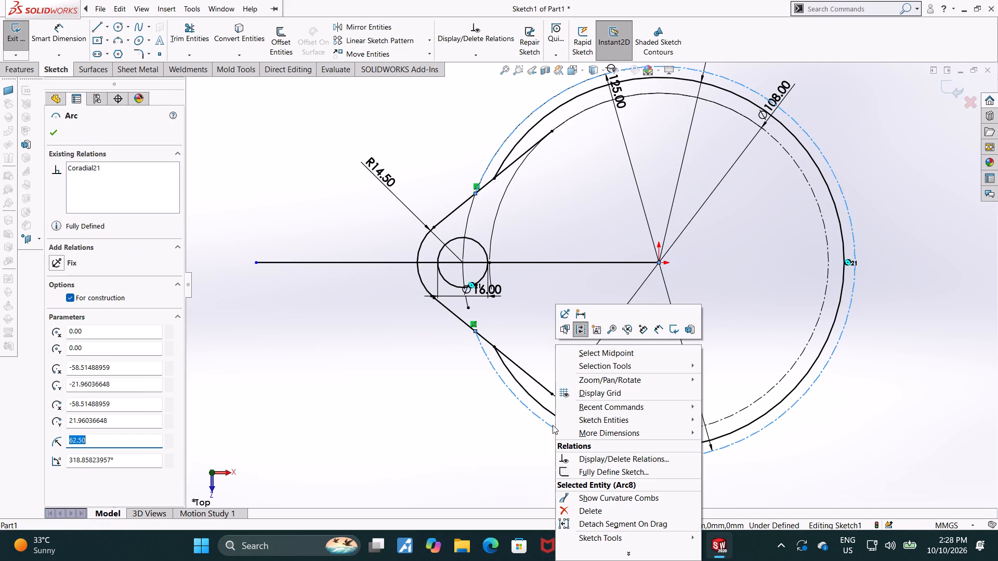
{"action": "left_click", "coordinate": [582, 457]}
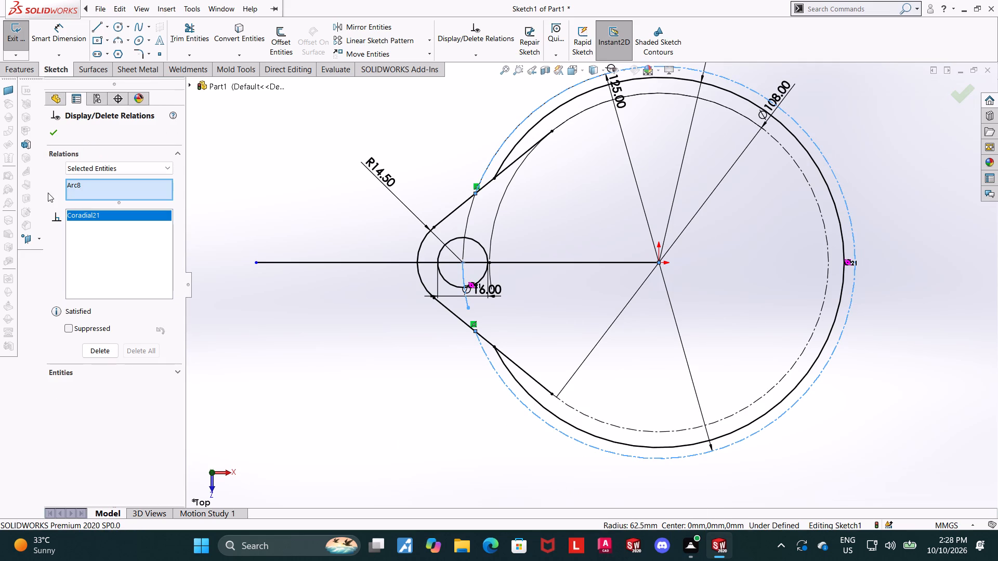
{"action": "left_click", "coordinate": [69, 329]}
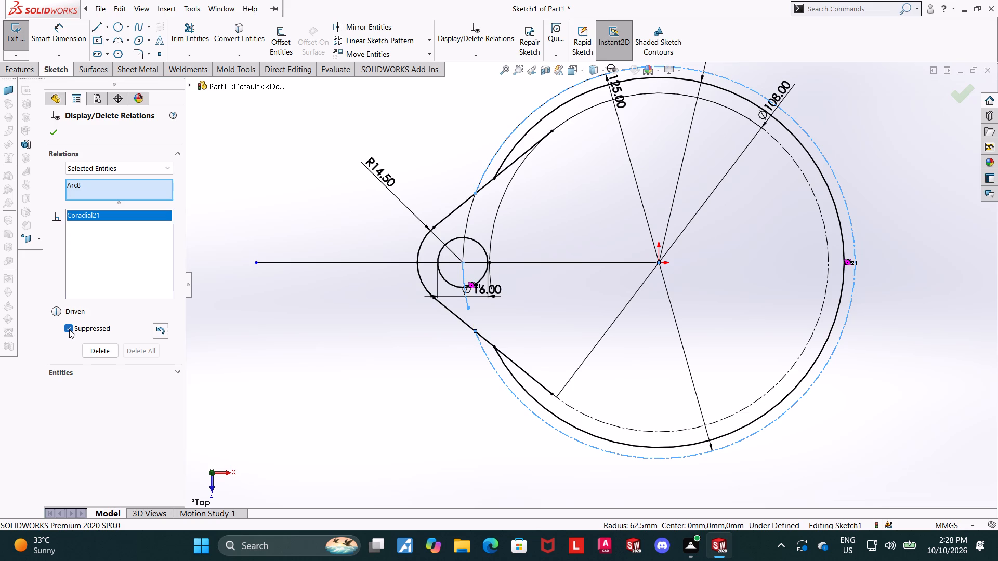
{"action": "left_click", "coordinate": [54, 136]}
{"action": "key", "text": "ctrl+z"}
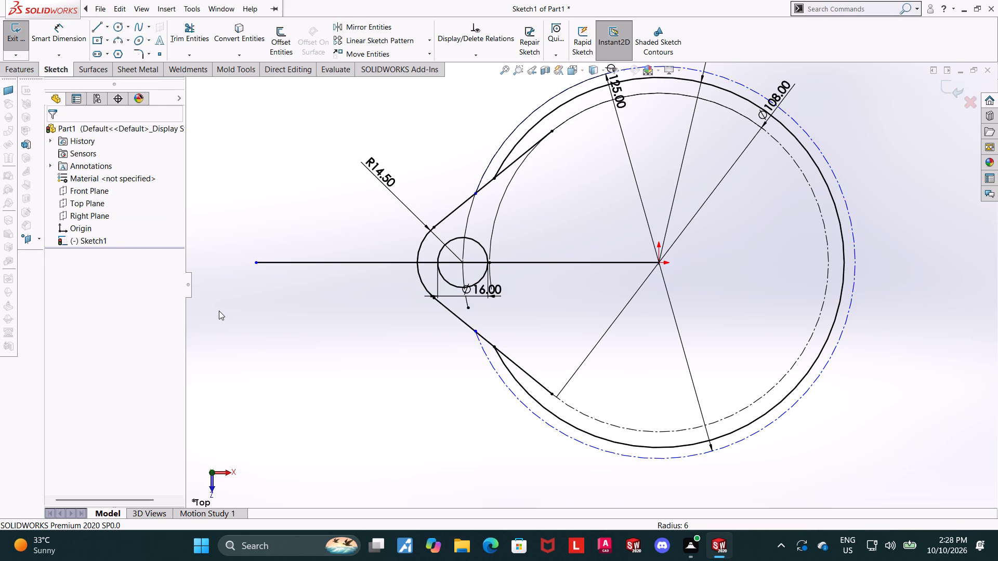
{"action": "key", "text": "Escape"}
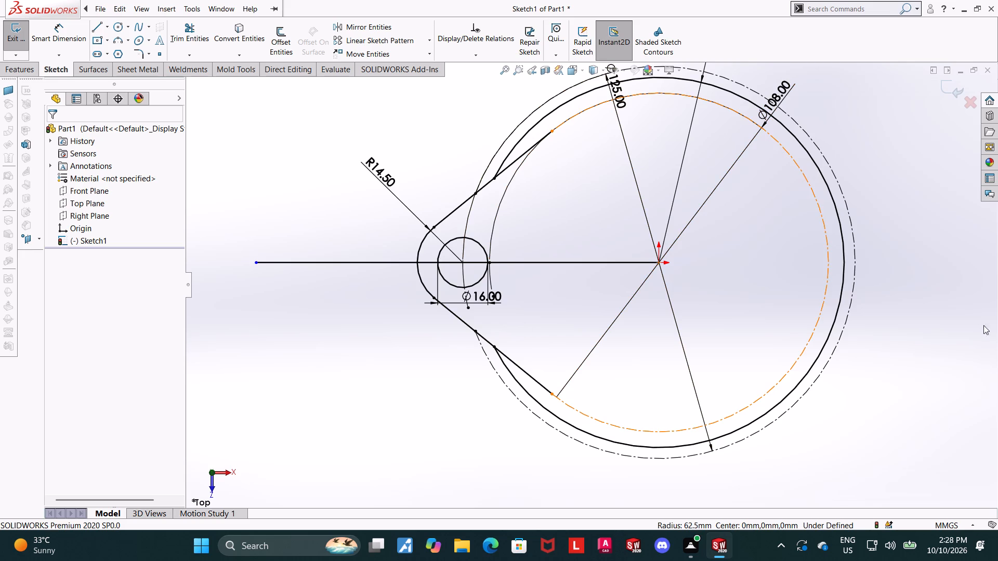
Reposition the 108 mm, R59 and 125 mm dimension texts farther outside the large arcs.
{"action": "scroll", "coordinate": [871, 326], "scroll_direction": "up", "scroll_amount": 2}
{"action": "scroll", "coordinate": [871, 326], "scroll_direction": "down", "scroll_amount": 1}
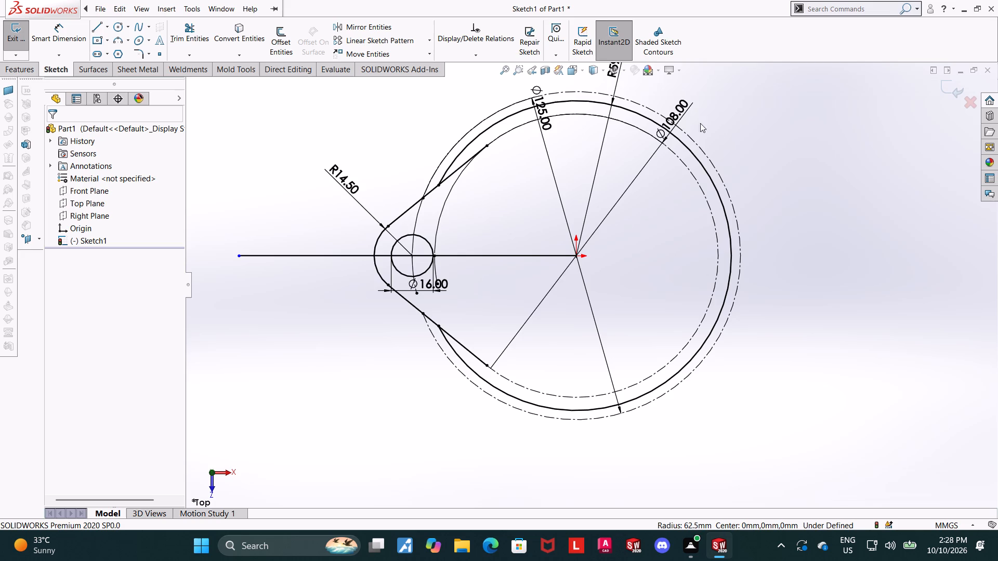
{"action": "scroll", "coordinate": [682, 132], "scroll_direction": "up", "scroll_amount": 4}
{"action": "left_click_drag", "start_coordinate": [636, 199], "coordinate": [727, 146]}
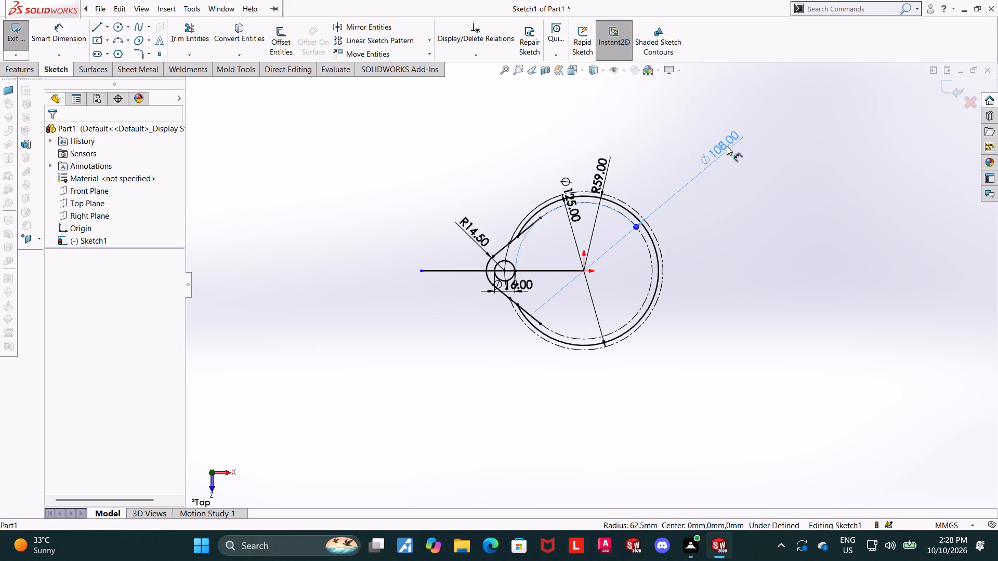
{"action": "left_click_drag", "start_coordinate": [727, 146], "coordinate": [727, 145]}
{"action": "left_click", "coordinate": [758, 175]}
{"action": "left_click_drag", "start_coordinate": [600, 190], "coordinate": [601, 124]}
{"action": "left_click", "coordinate": [569, 156]}
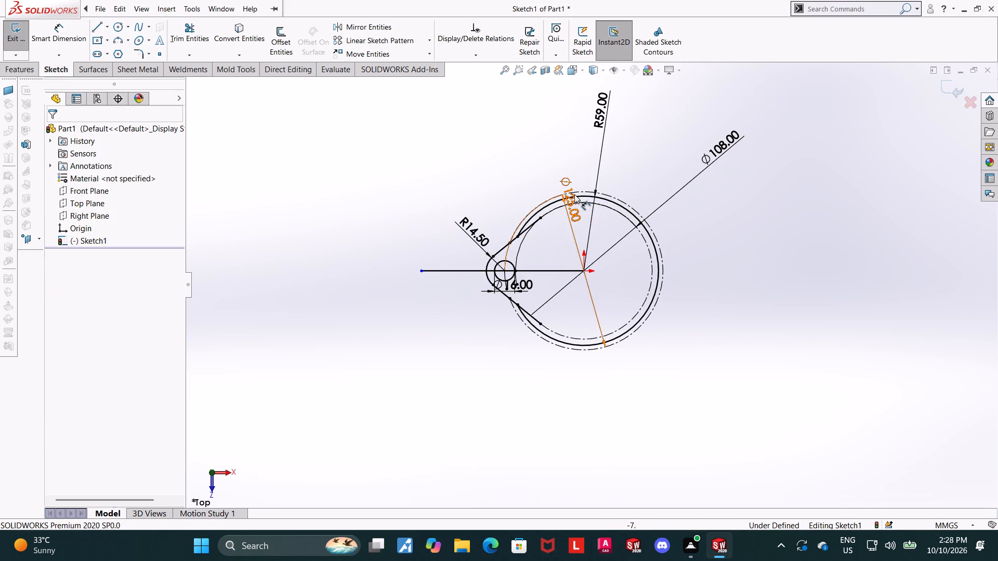
{"action": "left_click_drag", "start_coordinate": [569, 196], "coordinate": [551, 120]}
{"action": "left_click", "coordinate": [664, 215]}
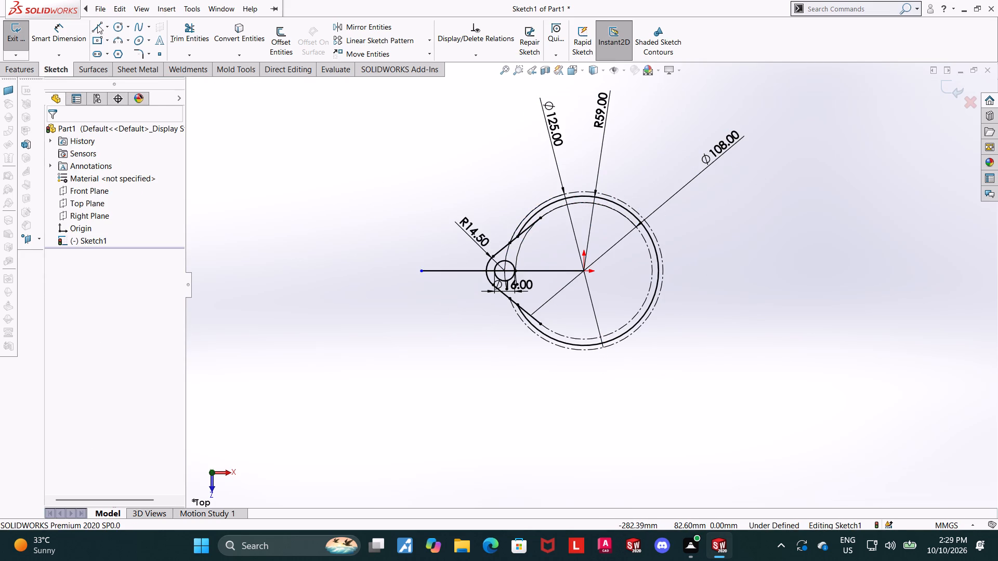
Sketch a vertical line about 99 mm long from the origin down past the large arcs and make it construction geometry.
{"action": "left_click", "coordinate": [97, 24]}
{"action": "left_click", "coordinate": [583, 270]}
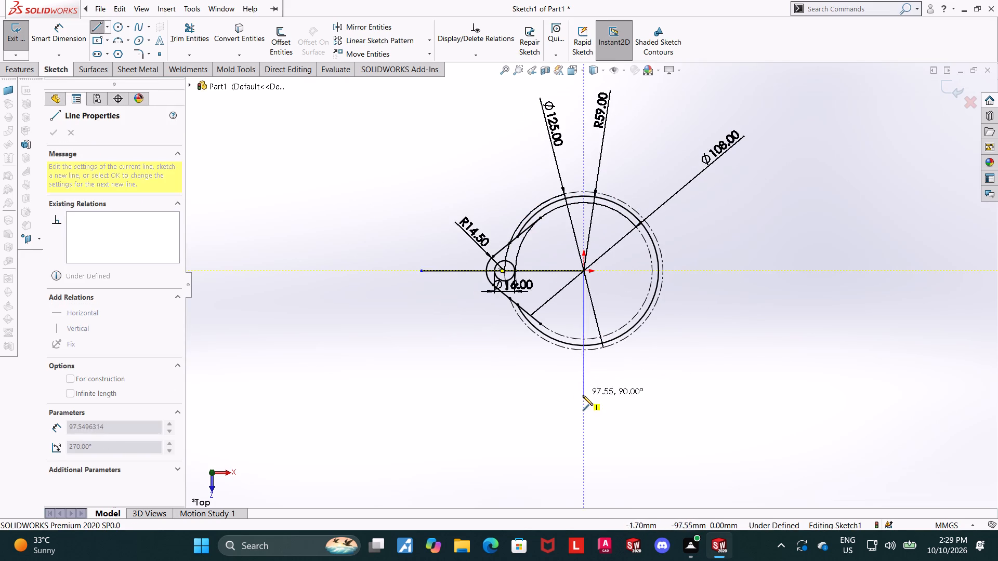
{"action": "left_click", "coordinate": [583, 396]}
{"action": "key", "text": "Escape"}
{"action": "left_click", "coordinate": [584, 385]}
{"action": "left_click", "coordinate": [629, 354]}
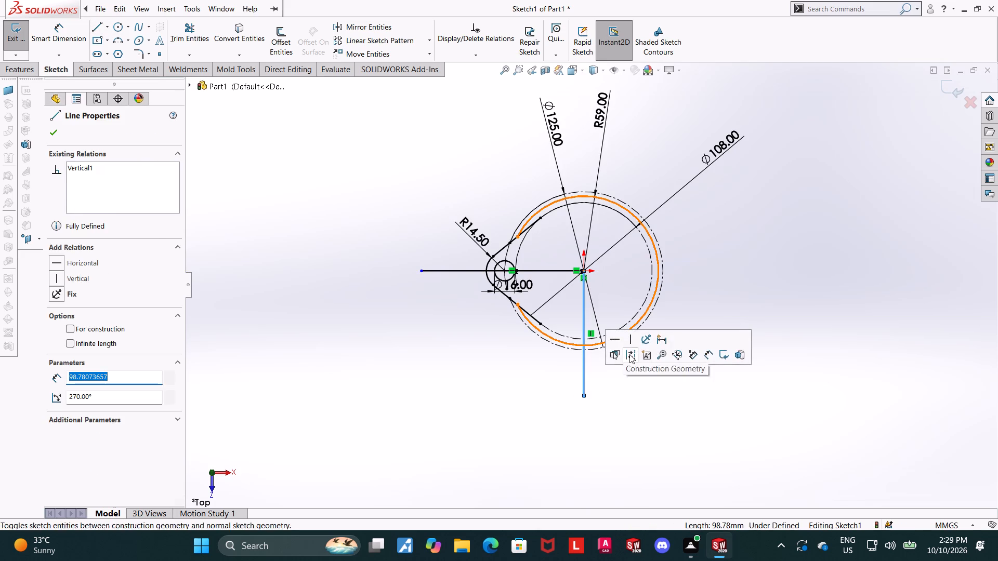
{"action": "key", "text": "Escape"}
Mirror the two sloped lines, the R14.5 end arc and the 16 mm circle about the vertical construction line.
{"action": "scroll", "coordinate": [671, 277], "scroll_direction": "down", "scroll_amount": 2}
{"action": "scroll", "coordinate": [458, 233], "scroll_direction": "down", "scroll_amount": 2}
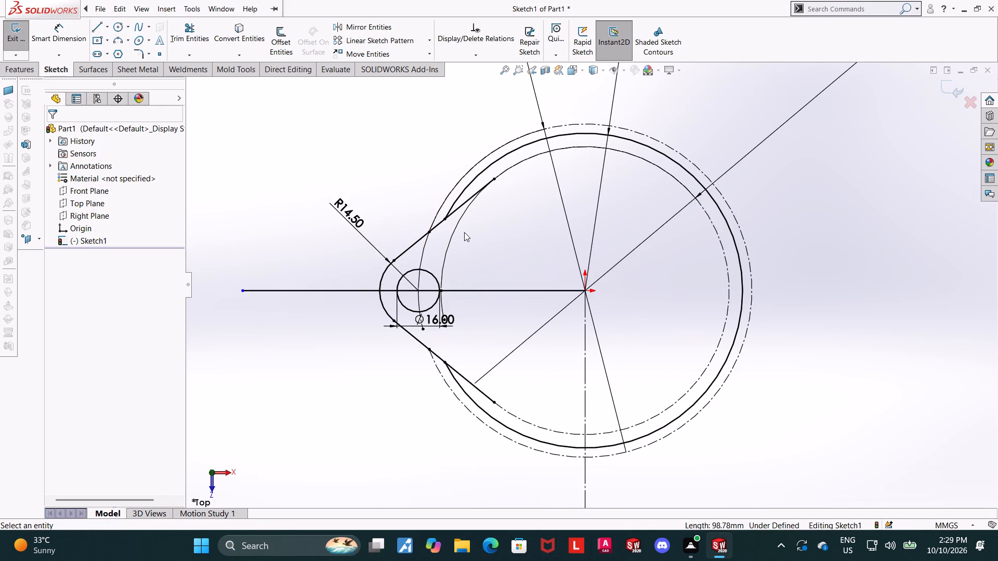
{"action": "left_click", "coordinate": [374, 22]}
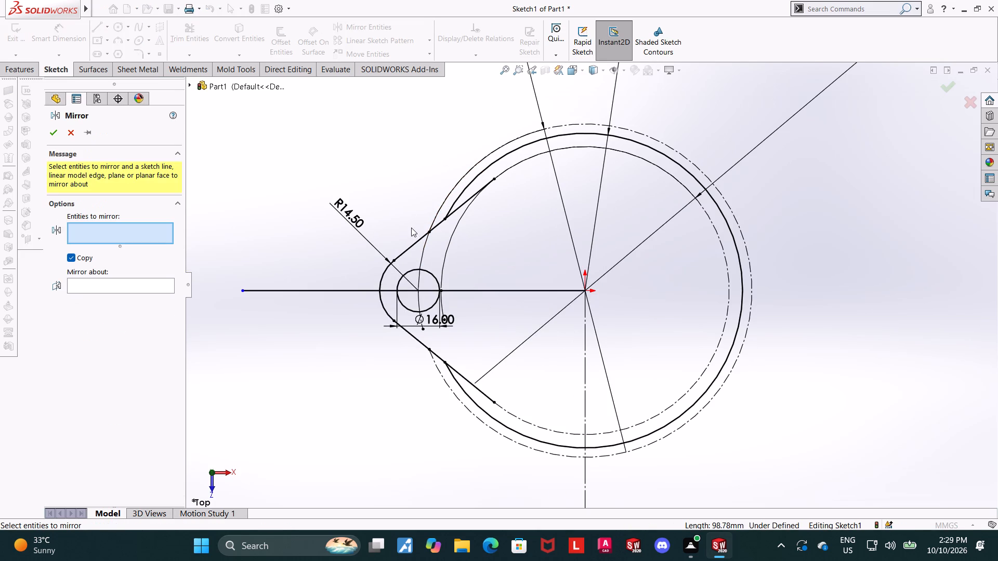
{"action": "left_click", "coordinate": [413, 244]}
{"action": "left_click", "coordinate": [380, 286]}
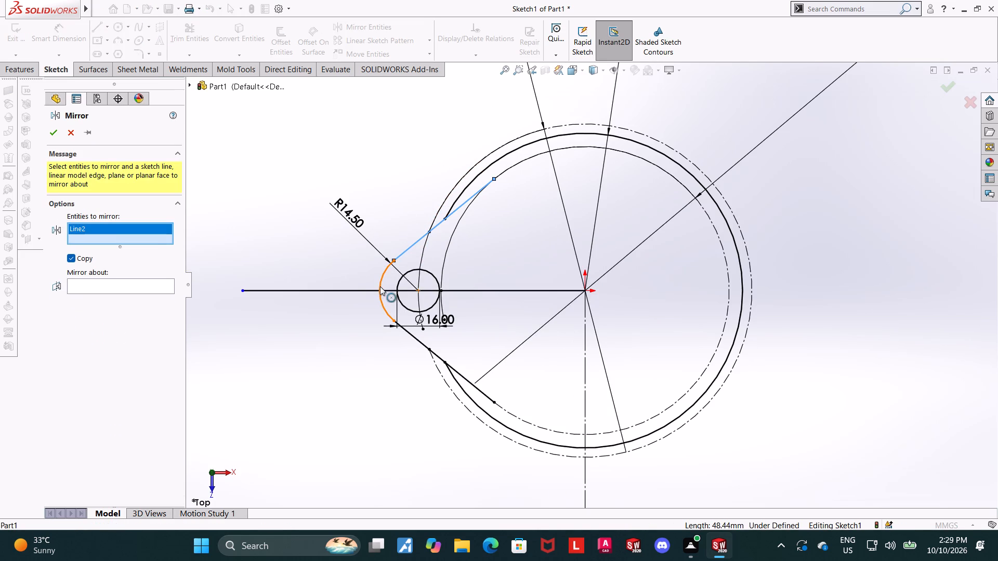
{"action": "left_click", "coordinate": [416, 341]}
{"action": "left_click", "coordinate": [426, 309]}
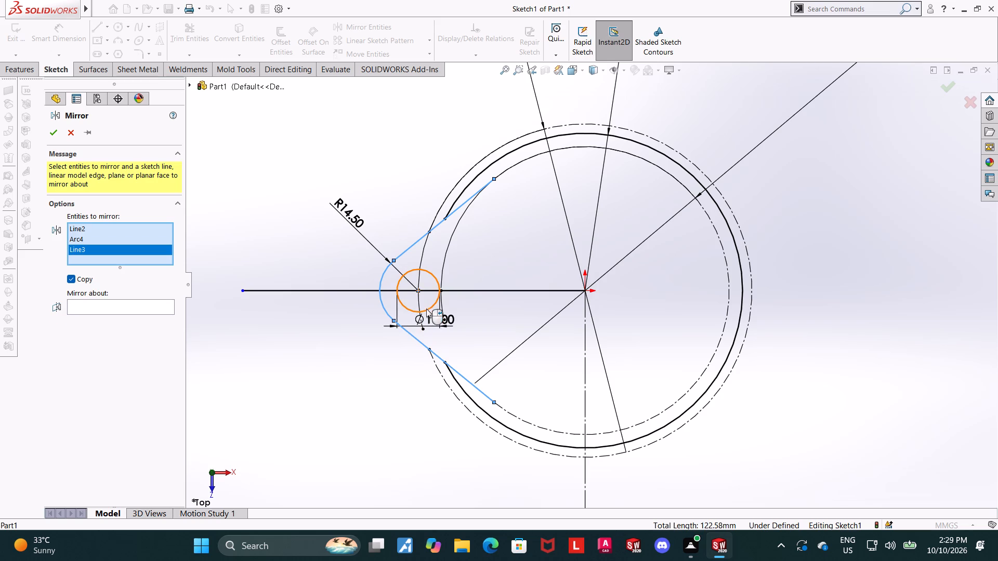
{"action": "left_click", "coordinate": [113, 312]}
{"action": "left_click", "coordinate": [583, 390]}
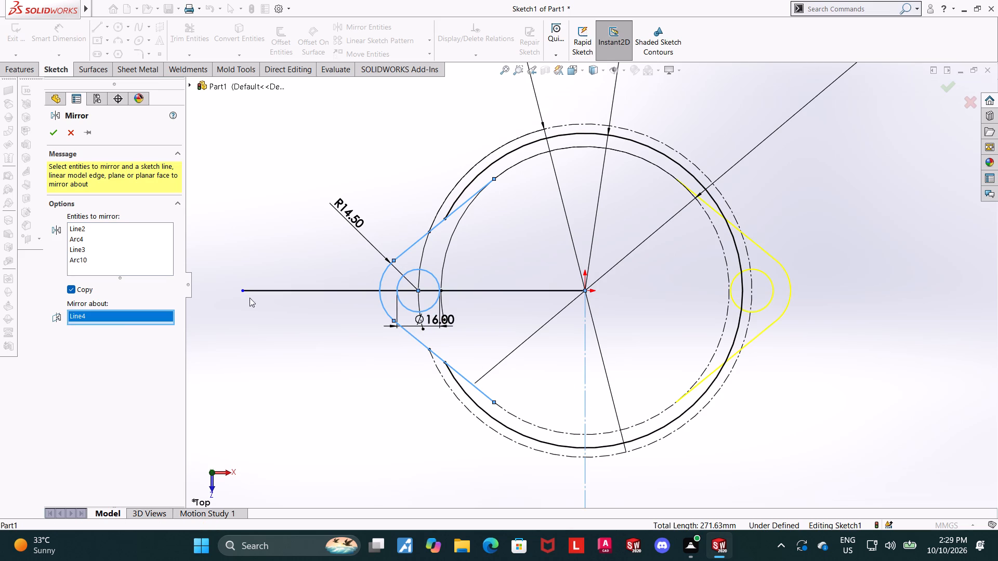
{"action": "left_click", "coordinate": [52, 133]}
{"action": "left_click", "coordinate": [828, 325]}
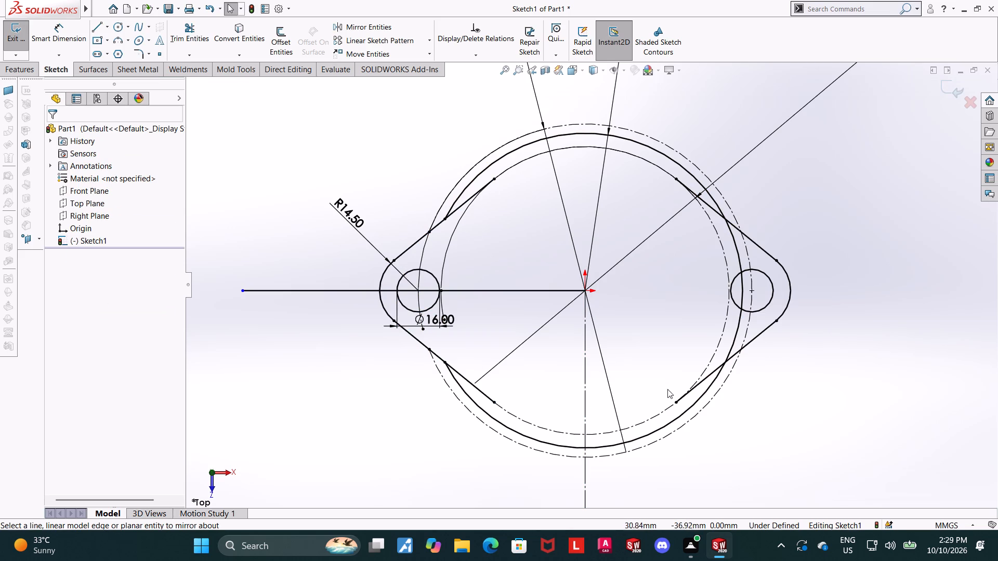
Add tangent relations between the 108 mm construction arc and each of the two mirrored sloped lines.
{"action": "left_click", "coordinate": [666, 409]}
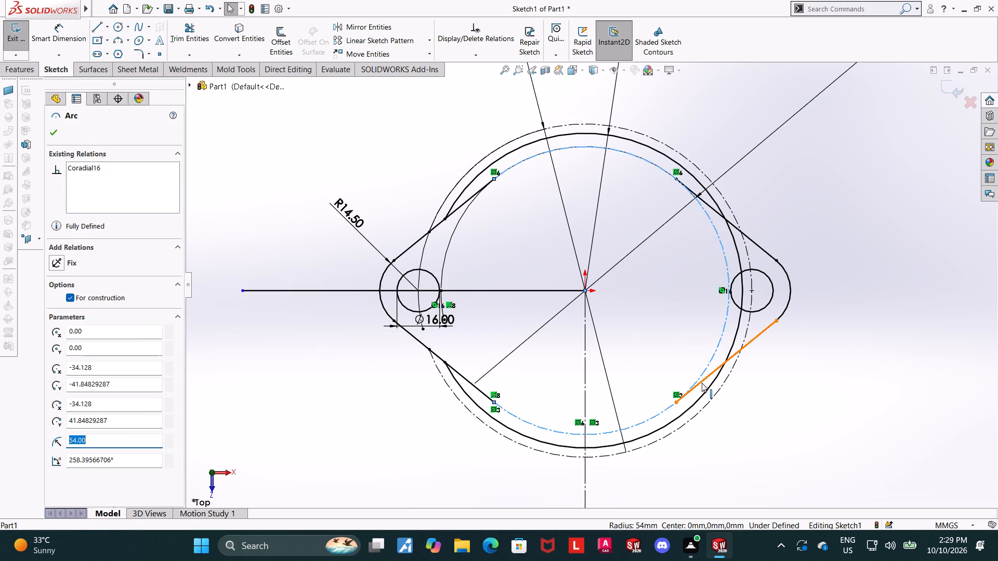
{"action": "left_click", "coordinate": [702, 383], "text": "shift"}
{"action": "left_click", "coordinate": [57, 312]}
{"action": "left_click", "coordinate": [808, 176]}
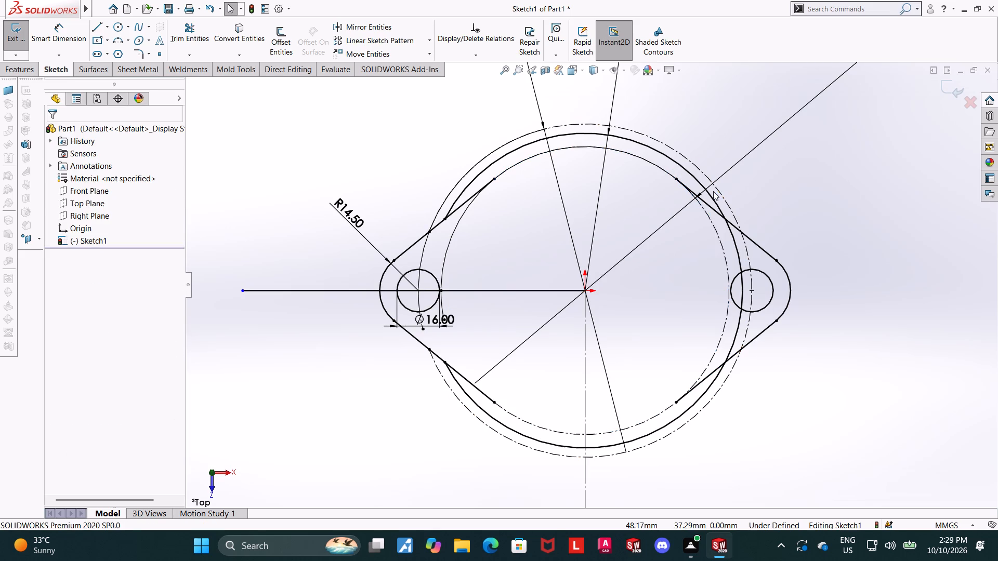
{"action": "left_click", "coordinate": [708, 217]}
{"action": "left_click", "coordinate": [714, 209], "text": "shift"}
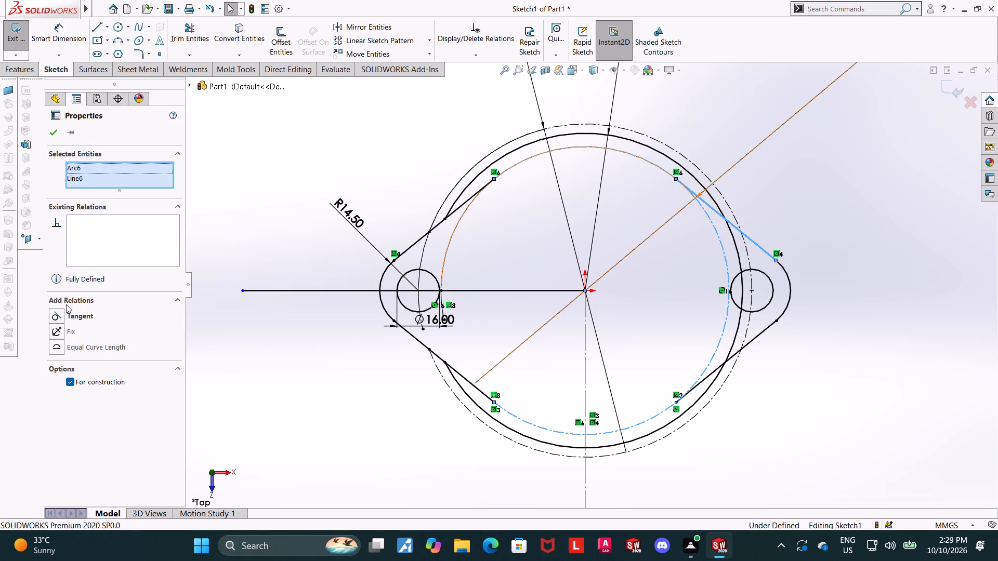
{"action": "left_click", "coordinate": [54, 313]}
{"action": "left_click", "coordinate": [810, 242]}
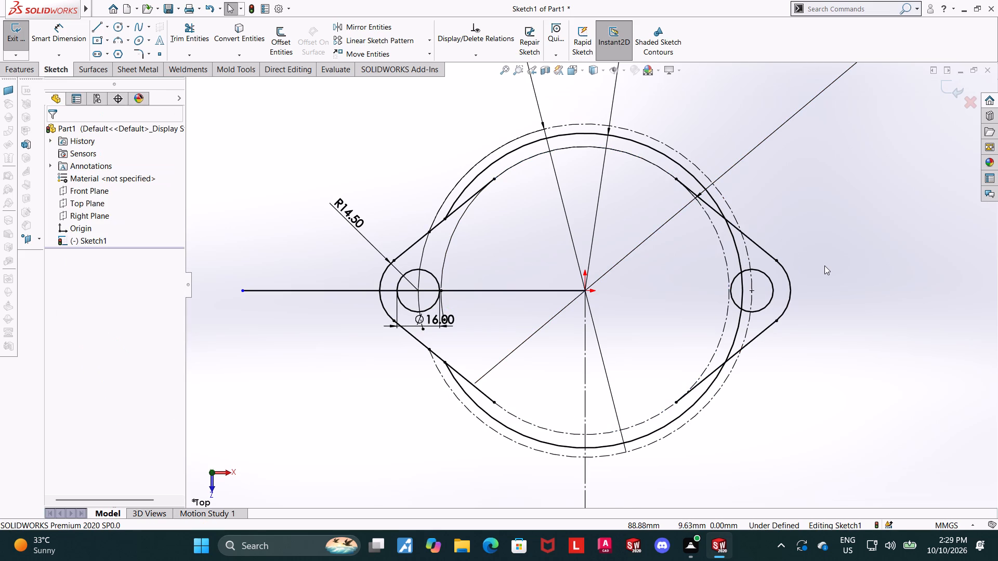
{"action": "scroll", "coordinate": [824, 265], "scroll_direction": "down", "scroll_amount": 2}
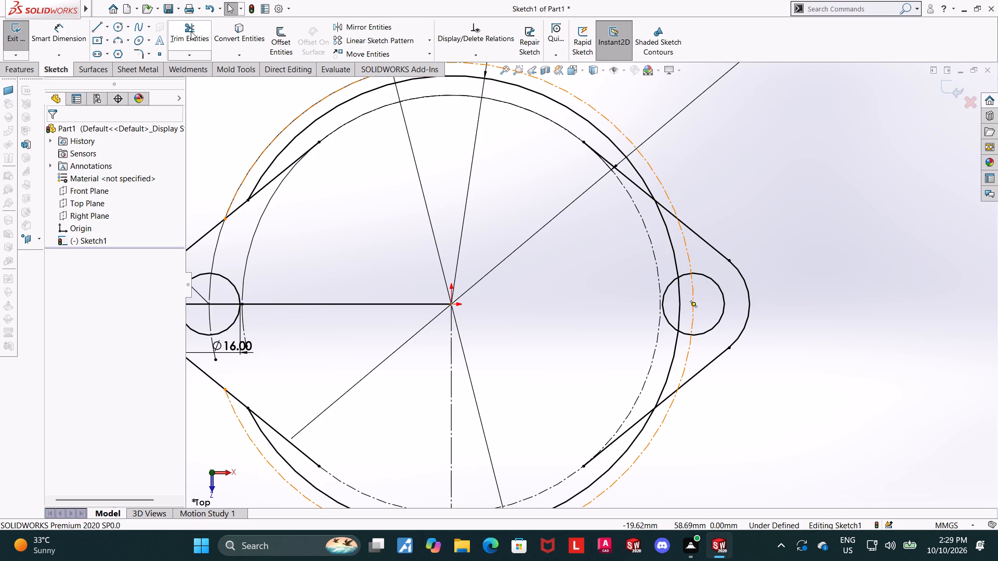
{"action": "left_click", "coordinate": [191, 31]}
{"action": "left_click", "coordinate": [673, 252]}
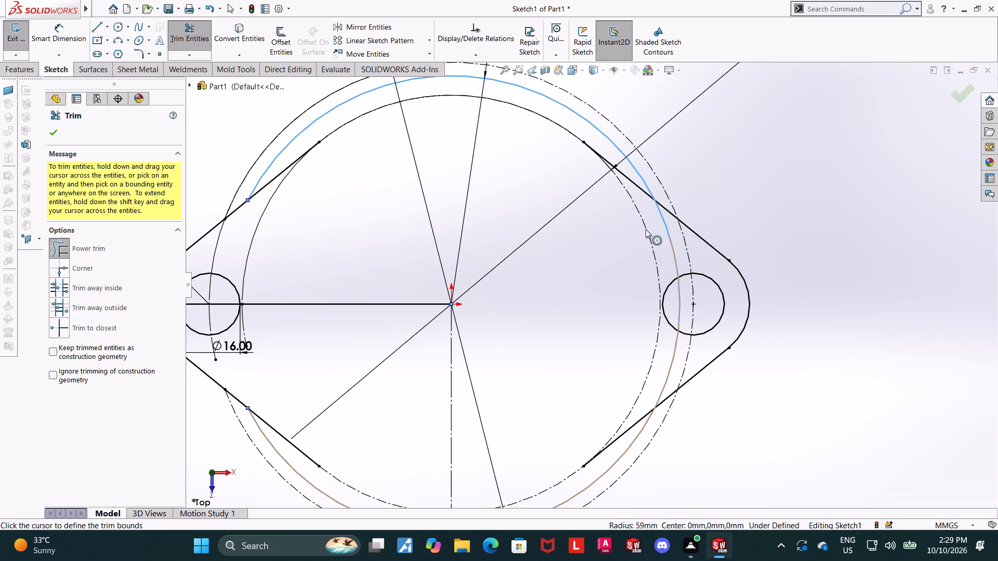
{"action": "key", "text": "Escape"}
Trim the segments of the solid 59 mm radius arc lying between the two mirrored sloped lines, including inside the mirrored circle.
{"action": "left_click", "coordinate": [188, 45]}
{"action": "left_click_drag", "start_coordinate": [680, 252], "coordinate": [672, 252]}
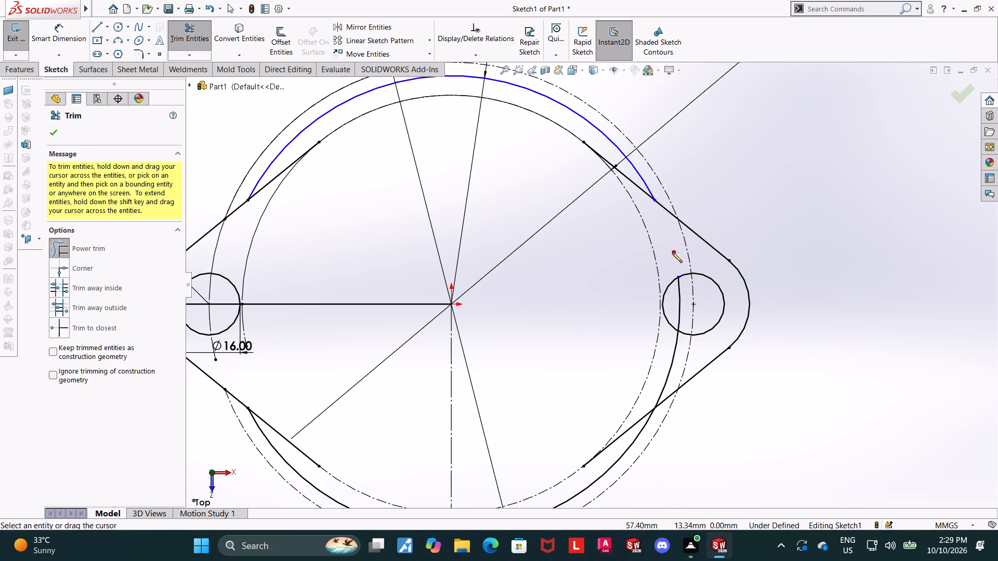
{"action": "left_click_drag", "start_coordinate": [672, 252], "coordinate": [669, 252]}
{"action": "left_click_drag", "start_coordinate": [685, 292], "coordinate": [679, 293]}
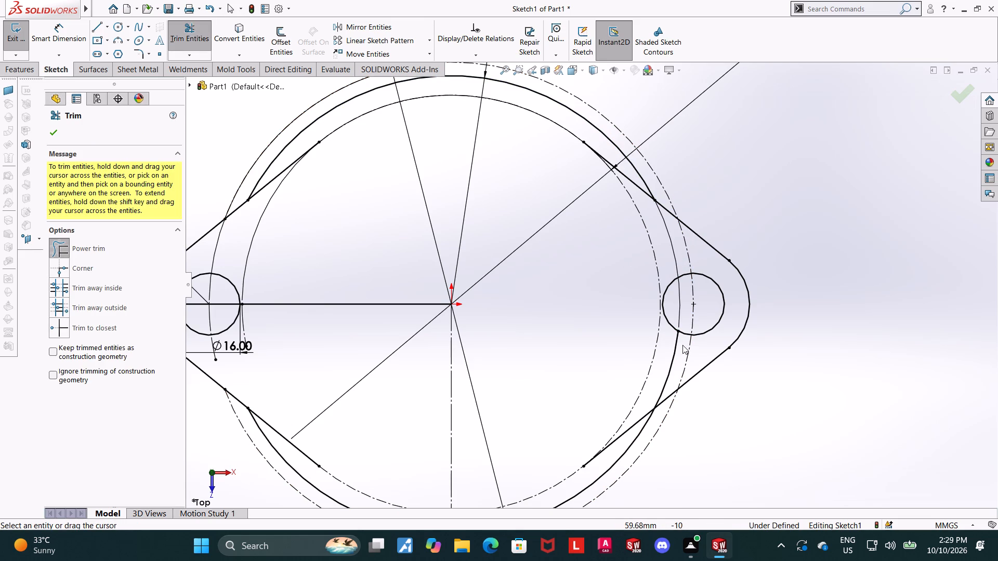
{"action": "left_click_drag", "start_coordinate": [681, 345], "coordinate": [675, 346]}
{"action": "scroll", "coordinate": [714, 395], "scroll_direction": "down", "scroll_amount": 2}
{"action": "scroll", "coordinate": [718, 397], "scroll_direction": "up", "scroll_amount": 5}
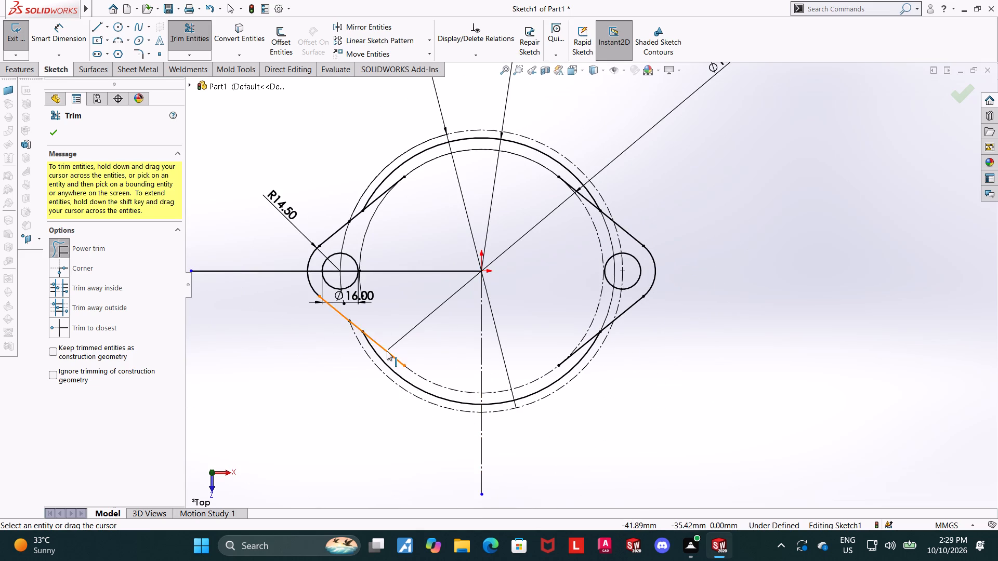
{"action": "scroll", "coordinate": [388, 349], "scroll_direction": "up", "scroll_amount": 2}
{"action": "scroll", "coordinate": [450, 330], "scroll_direction": "down", "scroll_amount": 5}
{"action": "key", "text": "Escape"}
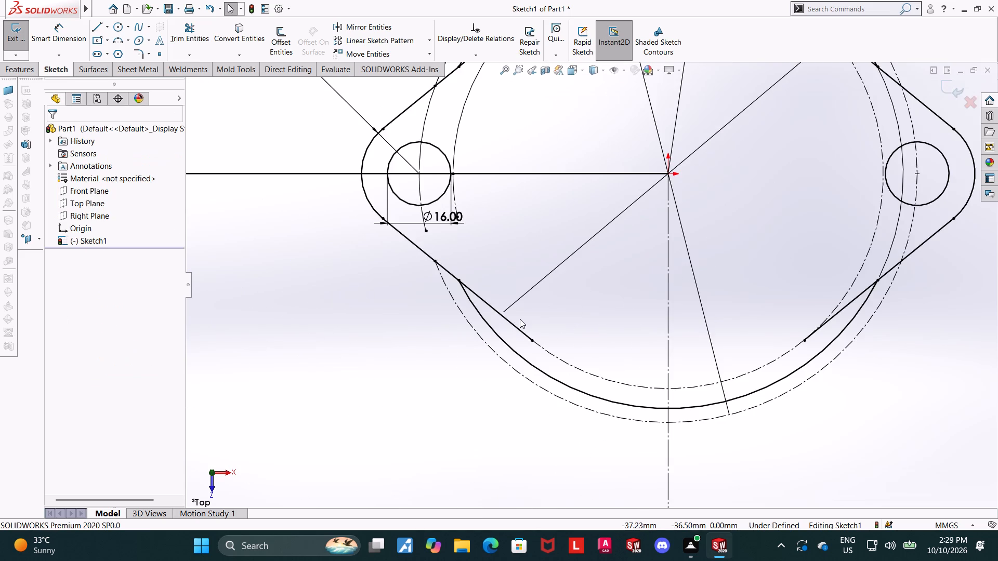
{"action": "key", "text": "Escape"}
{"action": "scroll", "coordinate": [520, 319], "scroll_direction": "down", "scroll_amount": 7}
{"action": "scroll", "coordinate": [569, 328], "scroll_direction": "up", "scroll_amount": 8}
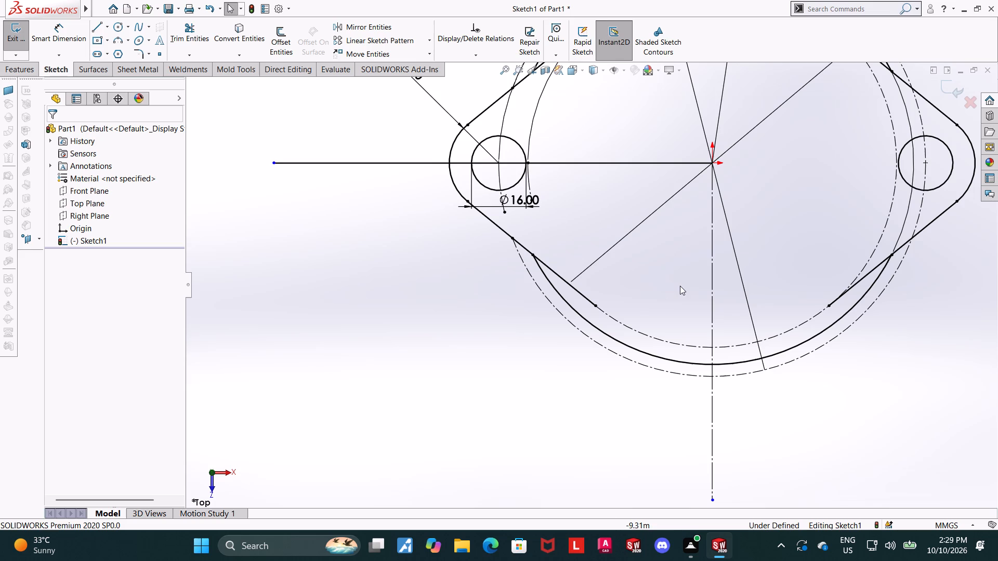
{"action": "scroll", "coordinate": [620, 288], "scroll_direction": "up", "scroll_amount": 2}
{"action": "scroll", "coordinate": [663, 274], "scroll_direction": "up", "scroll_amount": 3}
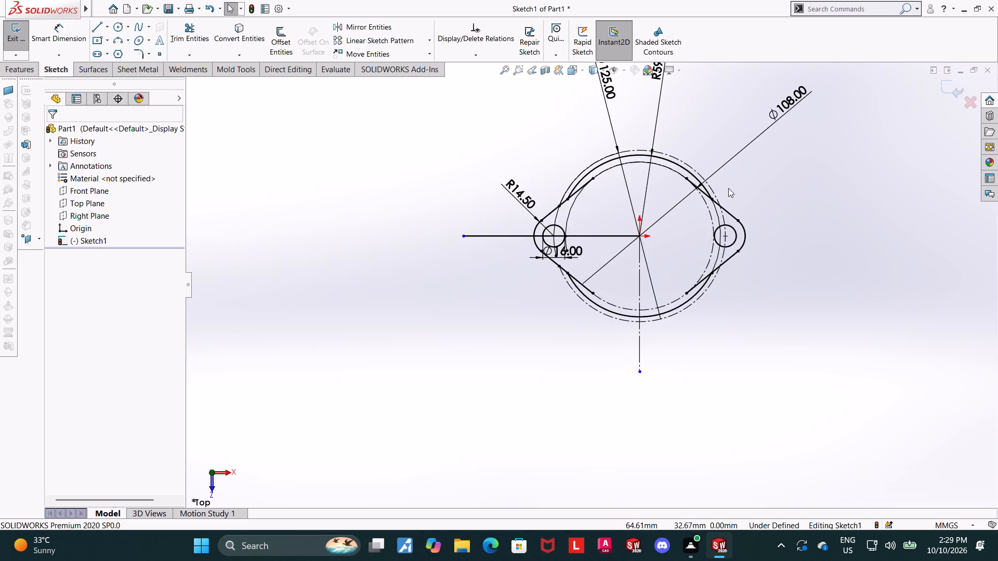
Sketch a sloped line about 135 mm long from the origin, down and outward below the dimensioned lug.
{"action": "scroll", "coordinate": [728, 188], "scroll_direction": "down", "scroll_amount": 2}
{"action": "left_click", "coordinate": [96, 22]}
{"action": "left_click", "coordinate": [98, 25]}
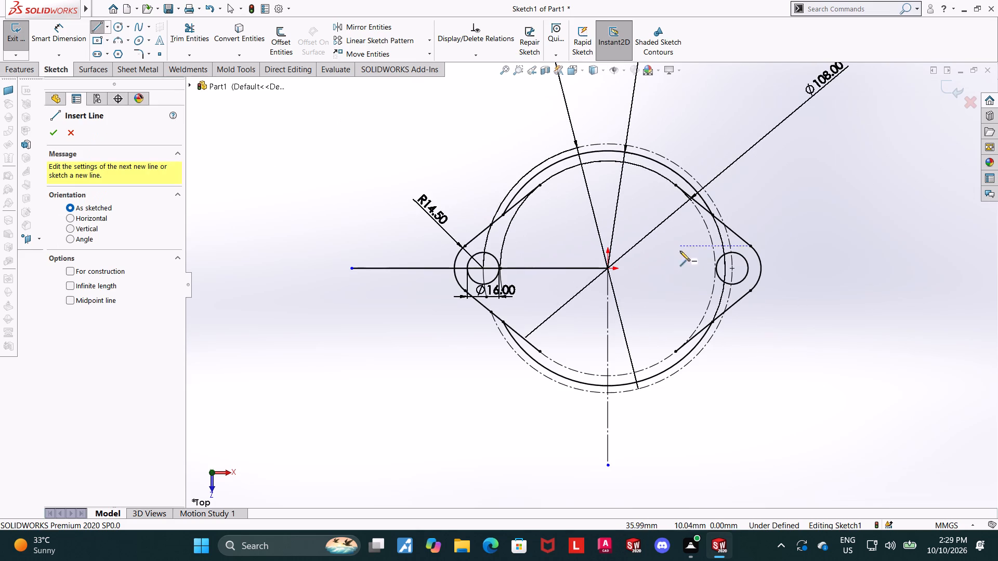
{"action": "left_click", "coordinate": [607, 269]}
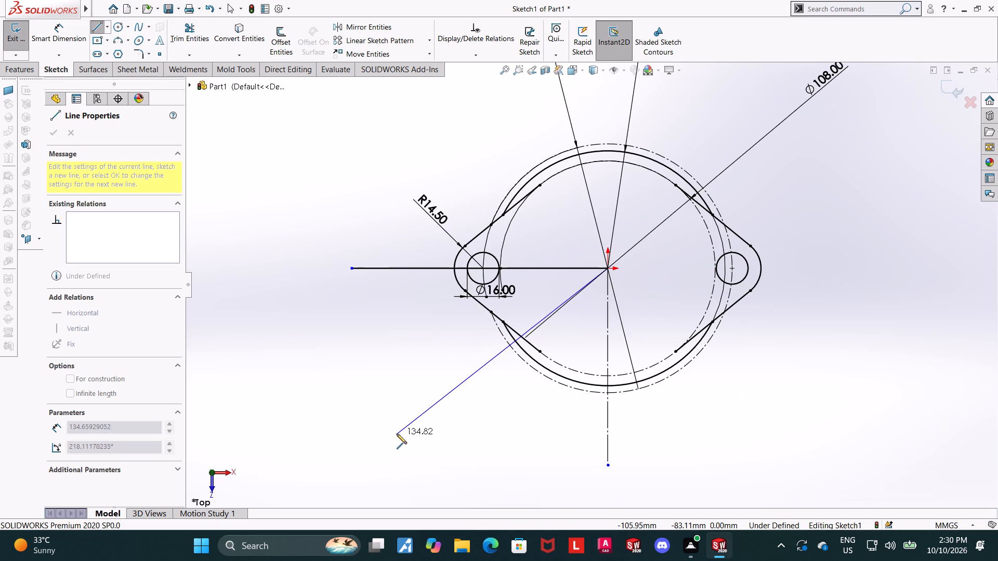
{"action": "left_click", "coordinate": [399, 440]}
{"action": "key", "text": "Escape"}
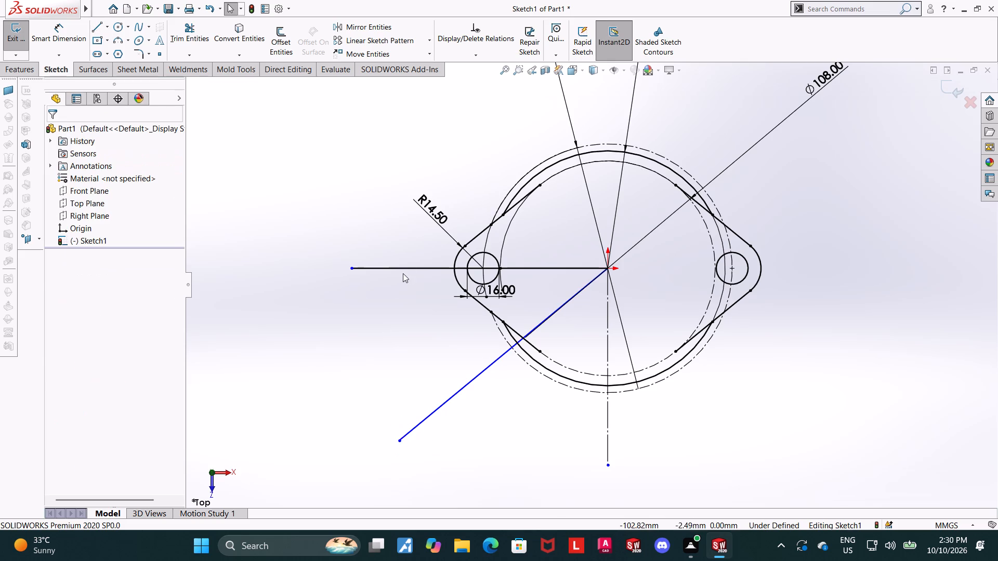
Make the horizontal line from the origin through the 16 mm circle construction geometry.
{"action": "left_click", "coordinate": [403, 268]}
{"action": "left_click", "coordinate": [453, 235]}
{"action": "key", "text": "Escape"}
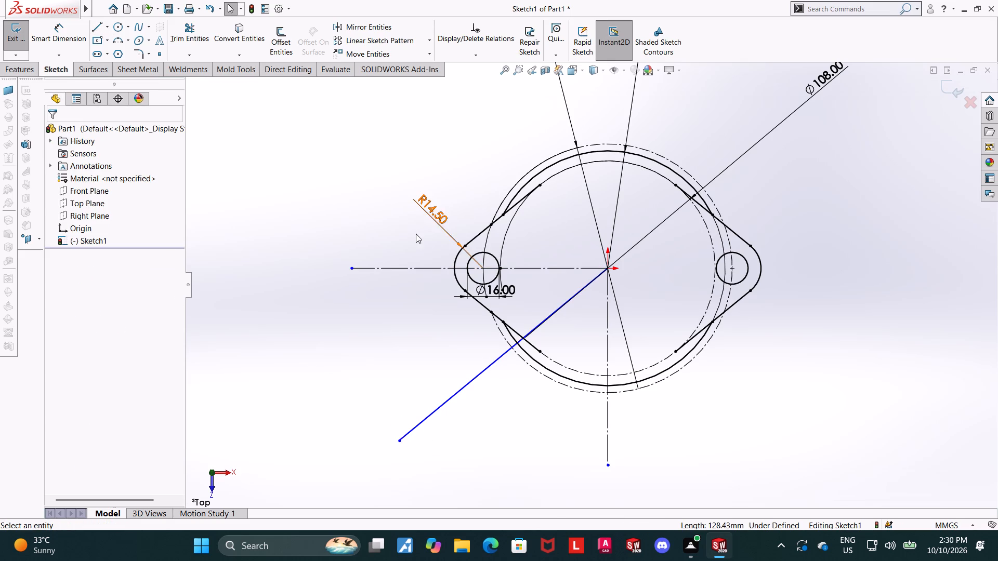
{"action": "key", "text": "Escape"}
Dimension the angle between the horizontal construction line and the new sloped line from the origin as 45°.
{"action": "left_click", "coordinate": [78, 28]}
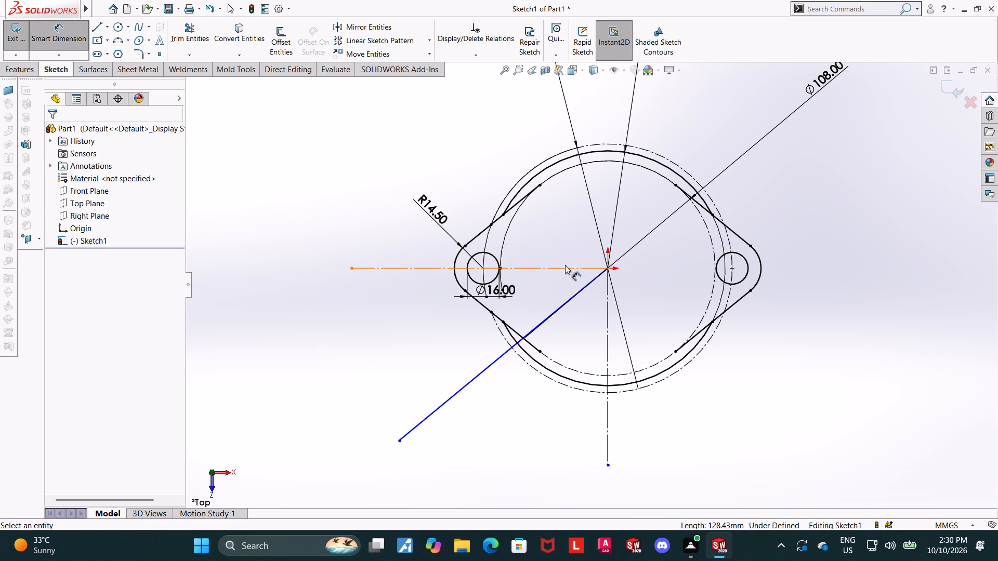
{"action": "left_click", "coordinate": [561, 266]}
{"action": "left_click", "coordinate": [576, 296]}
{"action": "left_click", "coordinate": [409, 331]}
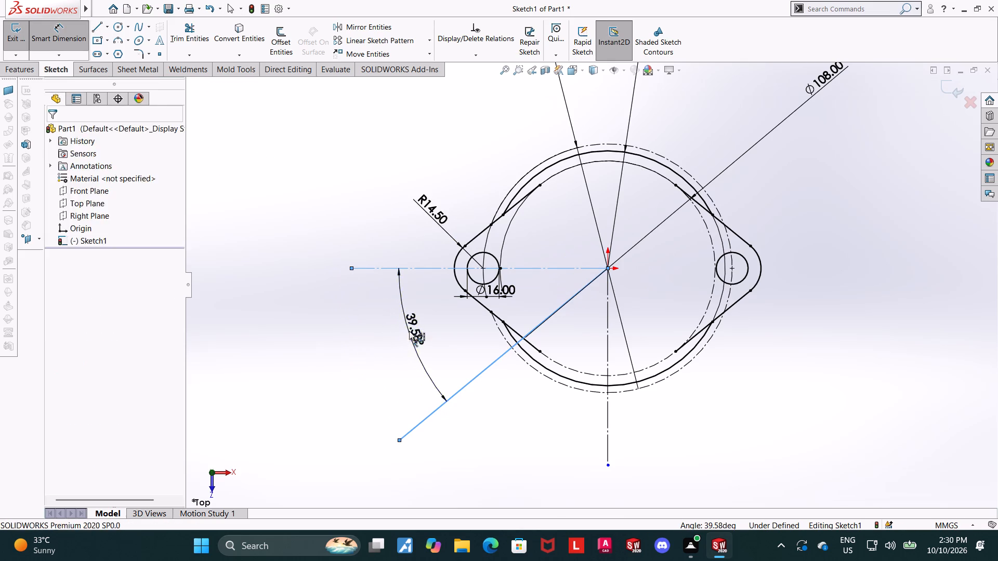
{"action": "type", "text": "45"}
{"action": "key", "text": "Return"}
{"action": "key", "text": "Escape"}
{"action": "key", "text": "Escape"}
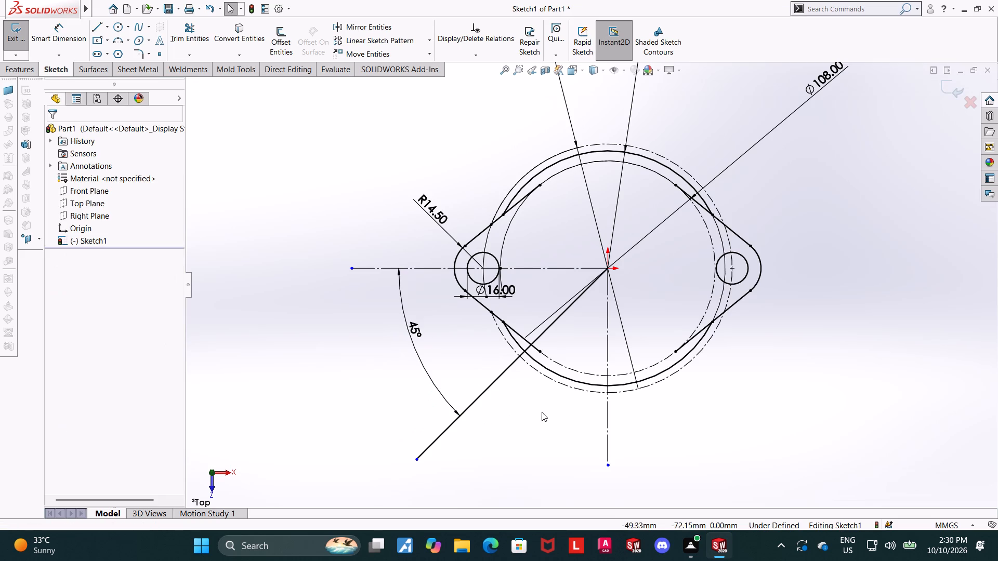
Shorten the 45° line by moving its free endpoint to about 67 mm horizontally and vertically from the origin.
{"action": "left_click_drag", "start_coordinate": [418, 459], "coordinate": [474, 402]}
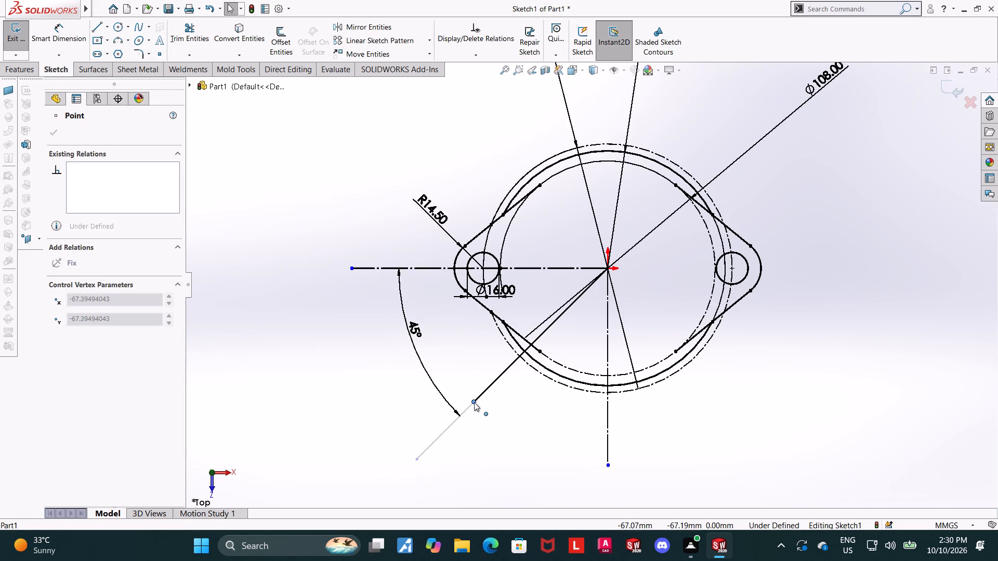
{"action": "left_click_drag", "start_coordinate": [474, 402], "coordinate": [474, 403]}
{"action": "key", "text": "Escape"}
{"action": "left_click", "coordinate": [414, 337]}
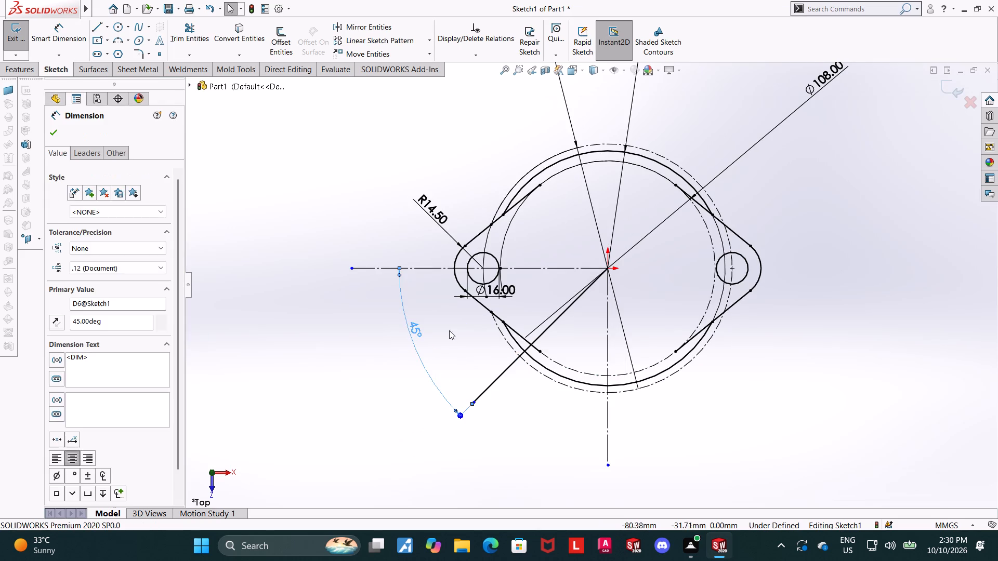
{"action": "key", "text": "Escape"}
Sketch a circle of about 9.9 mm radius centred on the 45° line, about 54 mm from the origin.
{"action": "scroll", "coordinate": [567, 314], "scroll_direction": "down", "scroll_amount": 3}
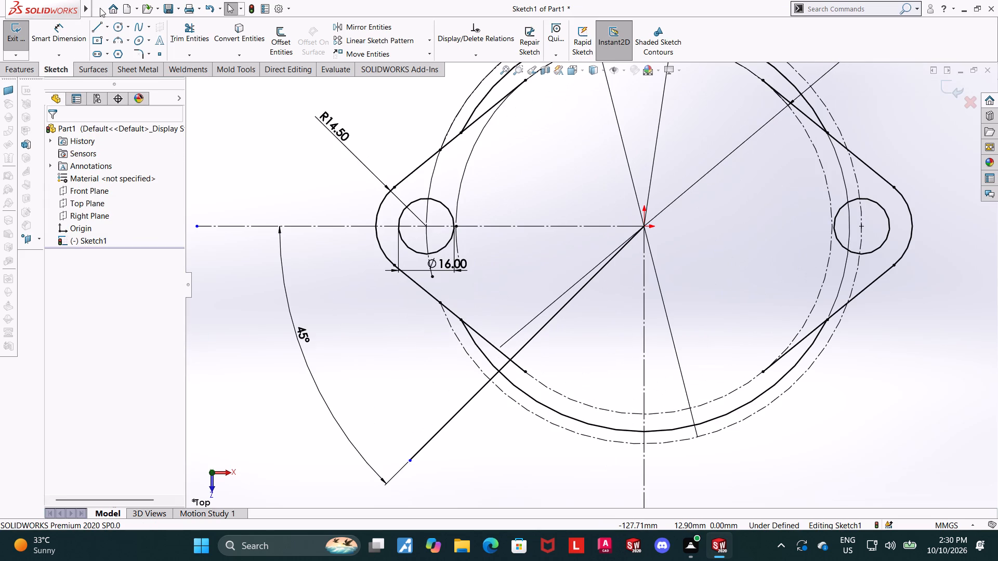
{"action": "left_click", "coordinate": [120, 22]}
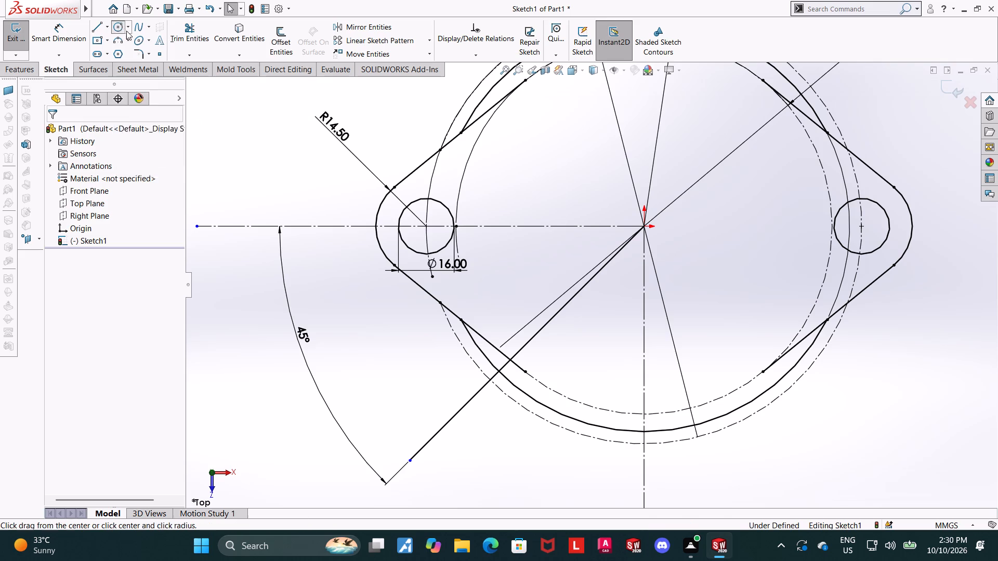
{"action": "left_click", "coordinate": [510, 359]}
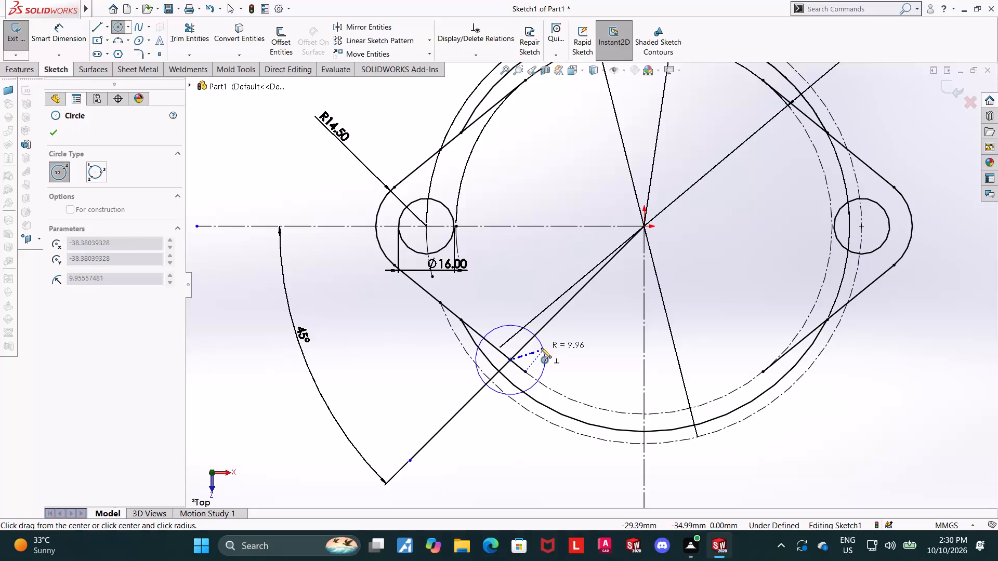
{"action": "left_click", "coordinate": [541, 348]}
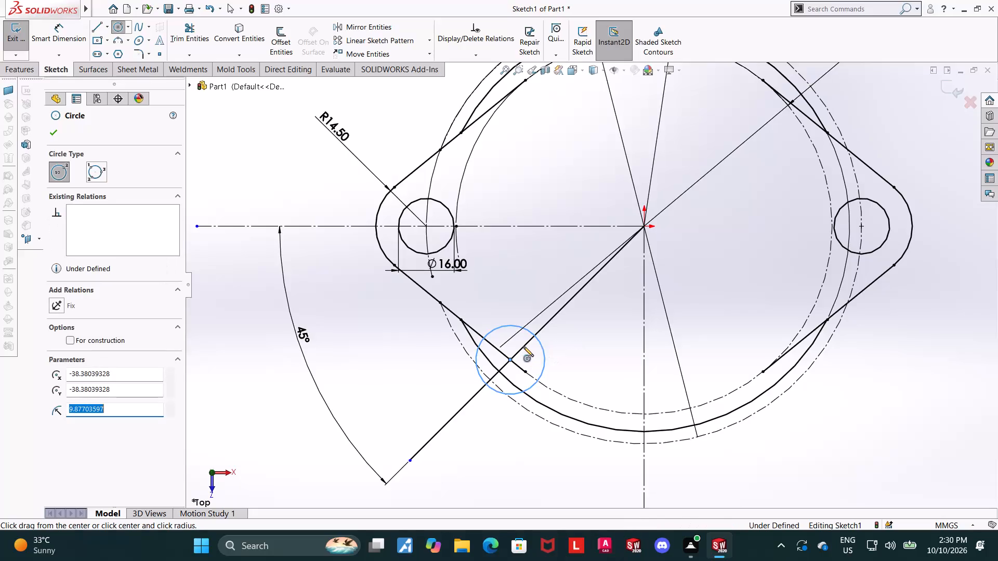
{"action": "key", "text": "Escape"}
Dimension the diameter of the new circle on the 45° line as 26 mm.
{"action": "left_click", "coordinate": [38, 35]}
{"action": "left_click", "coordinate": [542, 362]}
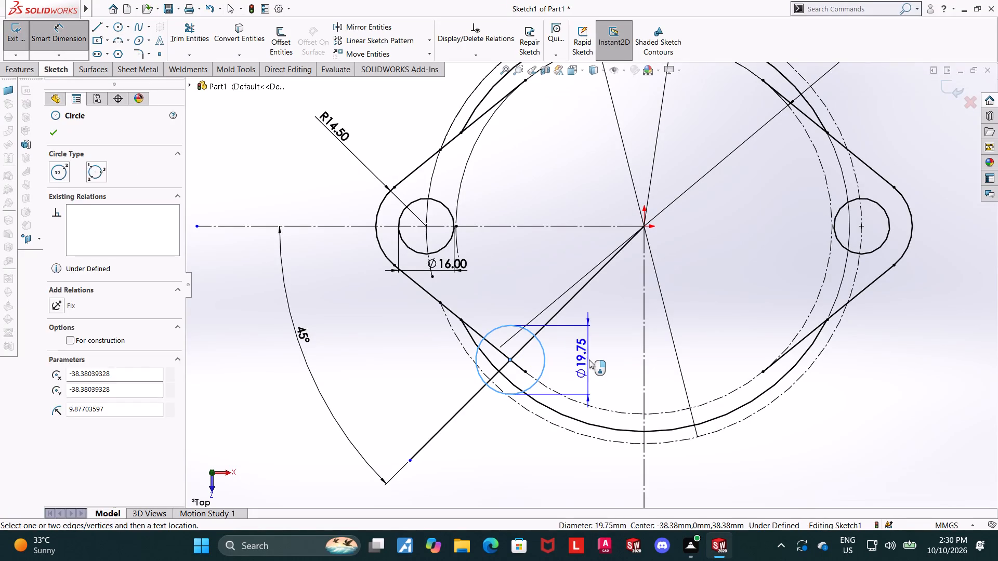
{"action": "left_click", "coordinate": [589, 359]}
{"action": "key", "text": "1"}
{"action": "key", "text": "BackSpace"}
{"action": "type", "text": "26"}
{"action": "key", "text": "Return"}
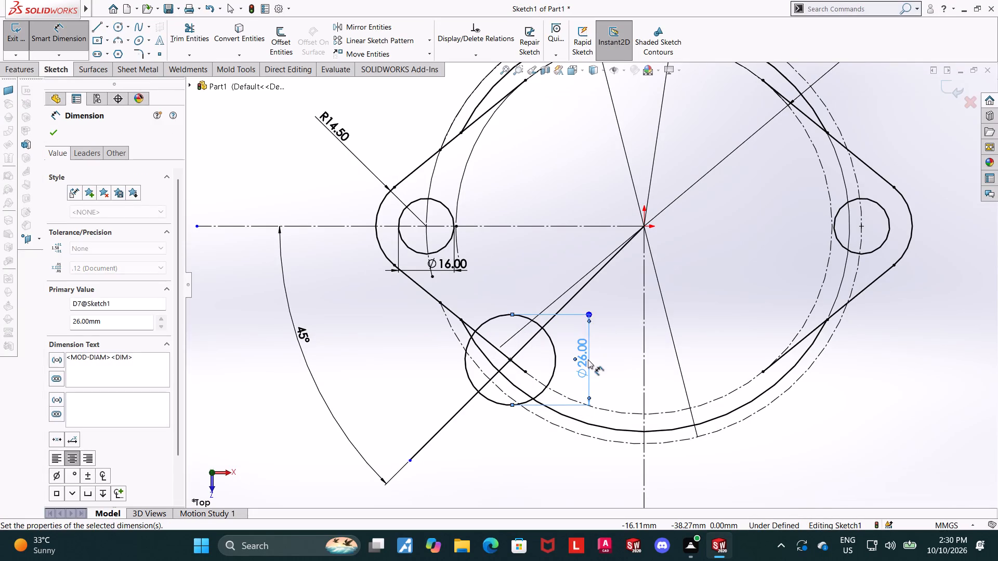
{"action": "key", "text": "Escape"}
{"action": "key", "text": "Escape"}
Trim the portions of the lug's lower sloped line and the 59 mm radius arc lying inside the 26 mm circle.
{"action": "left_click", "coordinate": [188, 30]}
{"action": "scroll", "coordinate": [487, 327], "scroll_direction": "up", "scroll_amount": 1}
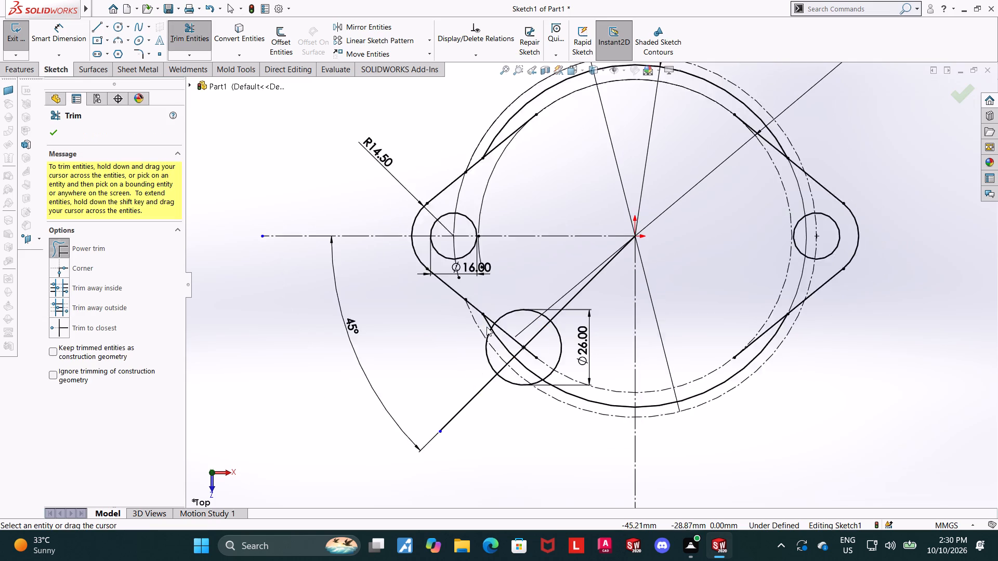
{"action": "scroll", "coordinate": [487, 327], "scroll_direction": "up", "scroll_amount": 1}
{"action": "scroll", "coordinate": [494, 342], "scroll_direction": "down", "scroll_amount": 3}
{"action": "left_click", "coordinate": [563, 307]}
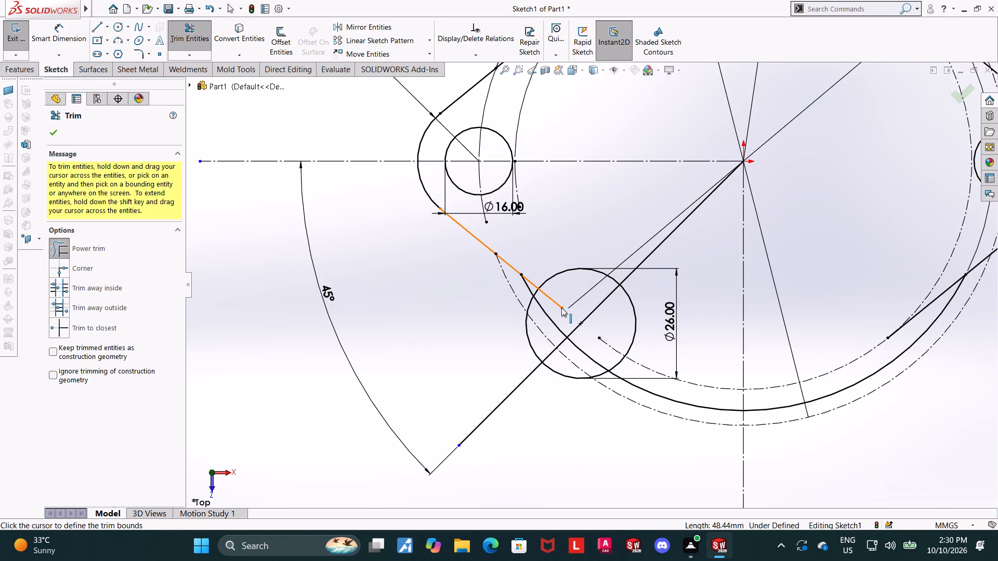
{"action": "left_click_drag", "start_coordinate": [554, 309], "coordinate": [553, 301]}
{"action": "left_click_drag", "start_coordinate": [553, 303], "coordinate": [557, 291]}
{"action": "left_click_drag", "start_coordinate": [547, 320], "coordinate": [555, 299]}
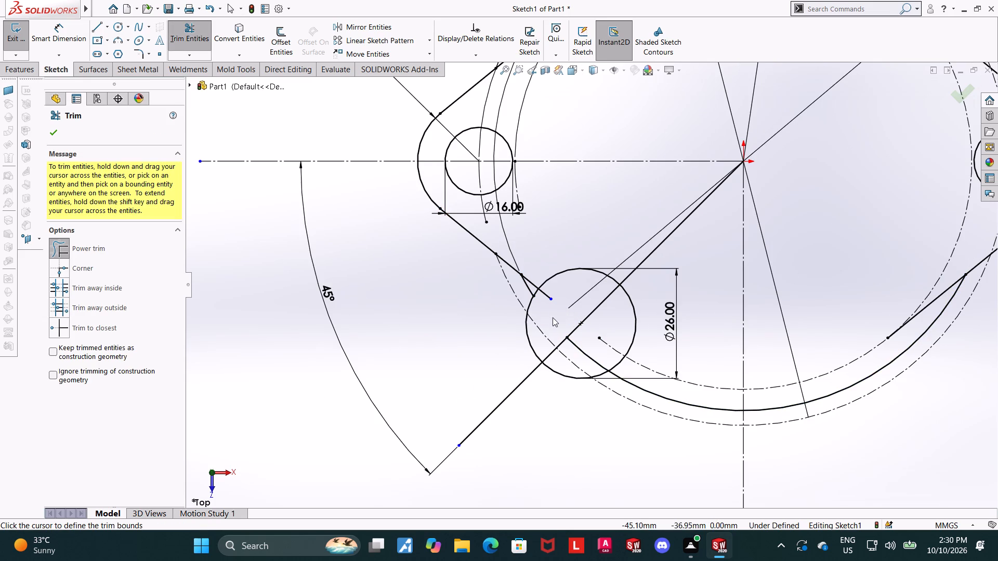
{"action": "left_click_drag", "start_coordinate": [548, 305], "coordinate": [553, 289]}
{"action": "left_click_drag", "start_coordinate": [586, 359], "coordinate": [598, 342]}
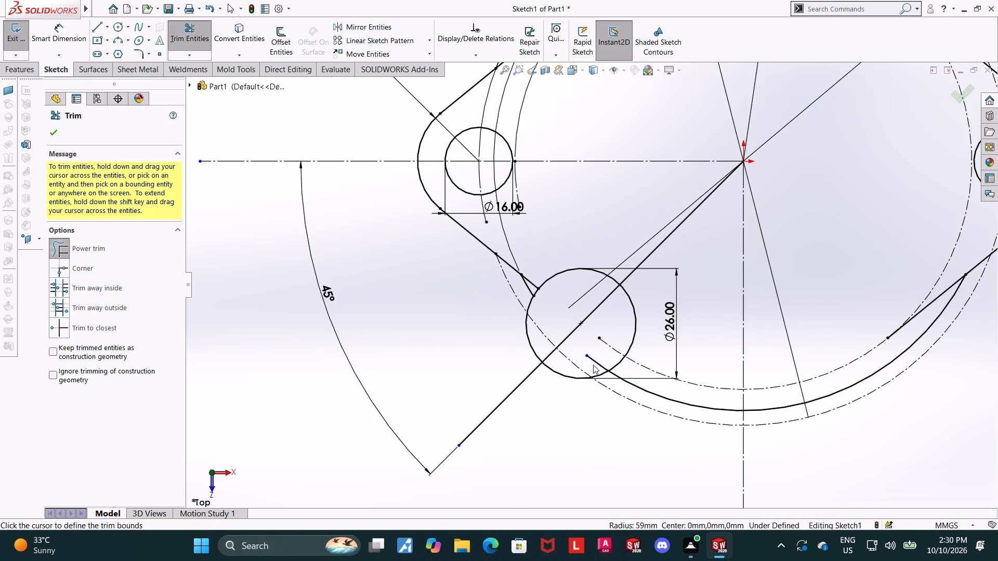
{"action": "left_click_drag", "start_coordinate": [593, 365], "coordinate": [605, 355]}
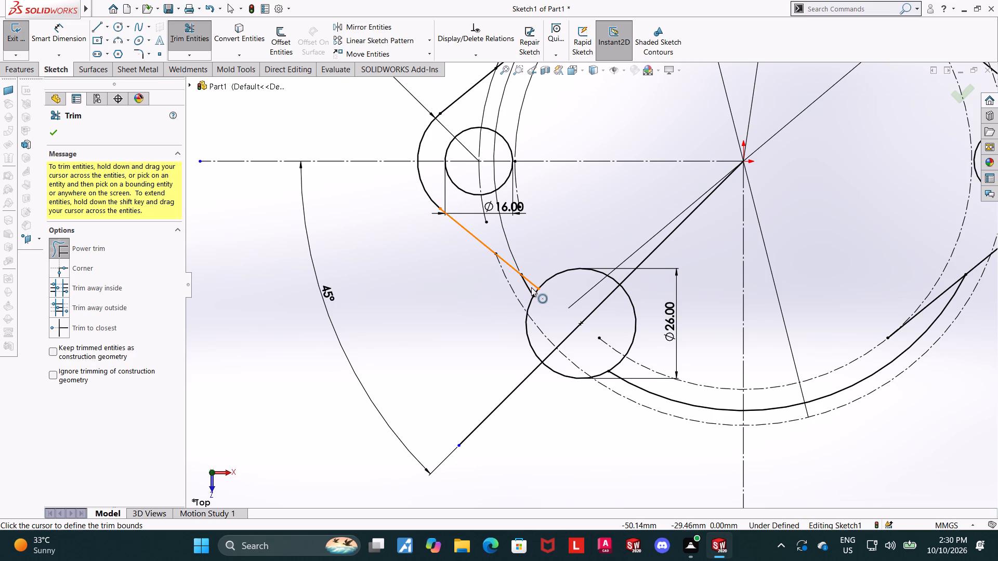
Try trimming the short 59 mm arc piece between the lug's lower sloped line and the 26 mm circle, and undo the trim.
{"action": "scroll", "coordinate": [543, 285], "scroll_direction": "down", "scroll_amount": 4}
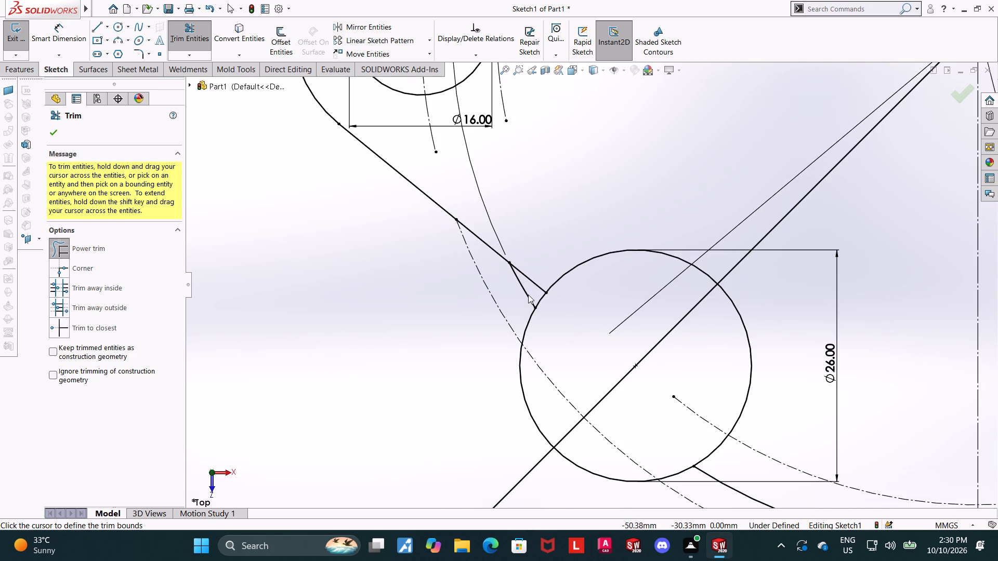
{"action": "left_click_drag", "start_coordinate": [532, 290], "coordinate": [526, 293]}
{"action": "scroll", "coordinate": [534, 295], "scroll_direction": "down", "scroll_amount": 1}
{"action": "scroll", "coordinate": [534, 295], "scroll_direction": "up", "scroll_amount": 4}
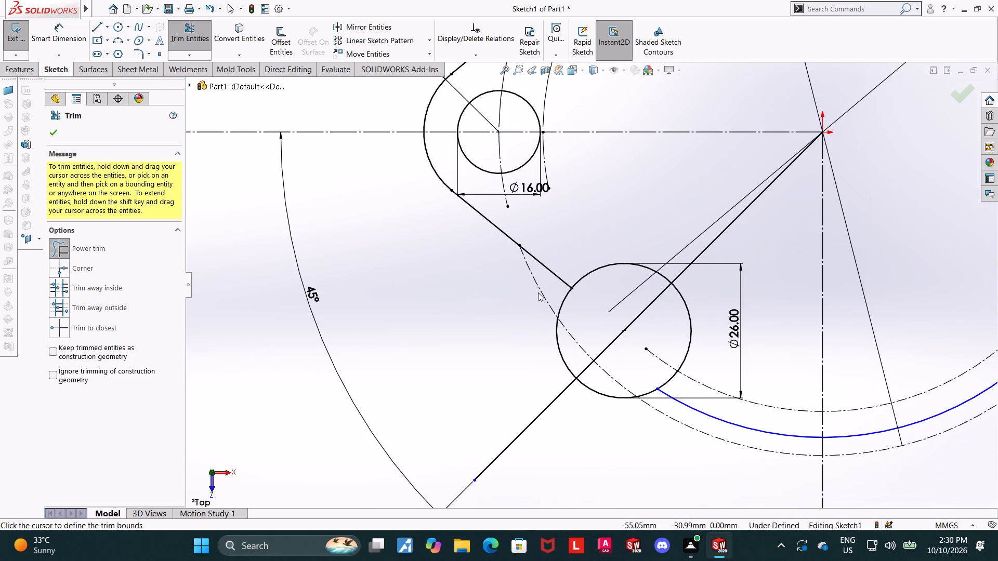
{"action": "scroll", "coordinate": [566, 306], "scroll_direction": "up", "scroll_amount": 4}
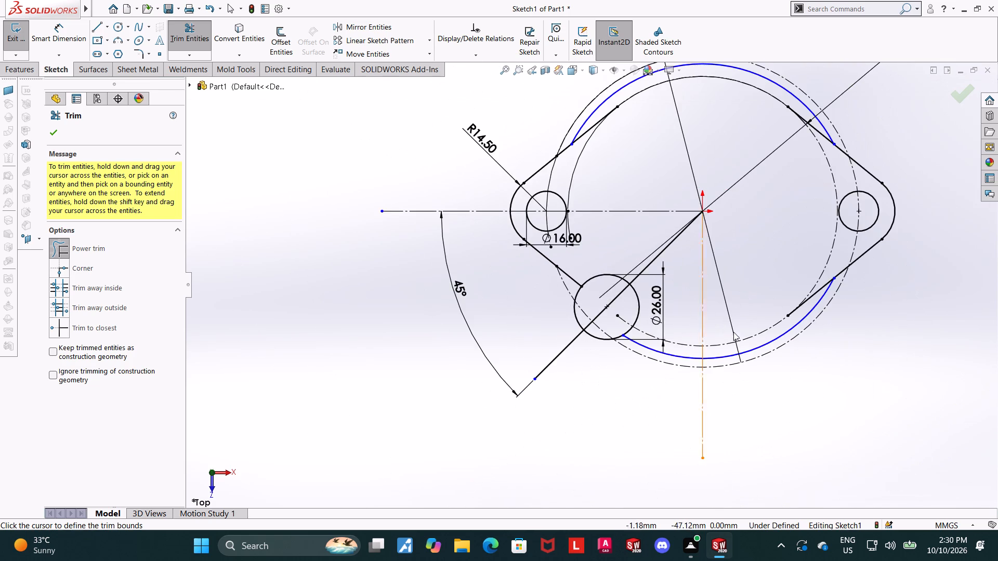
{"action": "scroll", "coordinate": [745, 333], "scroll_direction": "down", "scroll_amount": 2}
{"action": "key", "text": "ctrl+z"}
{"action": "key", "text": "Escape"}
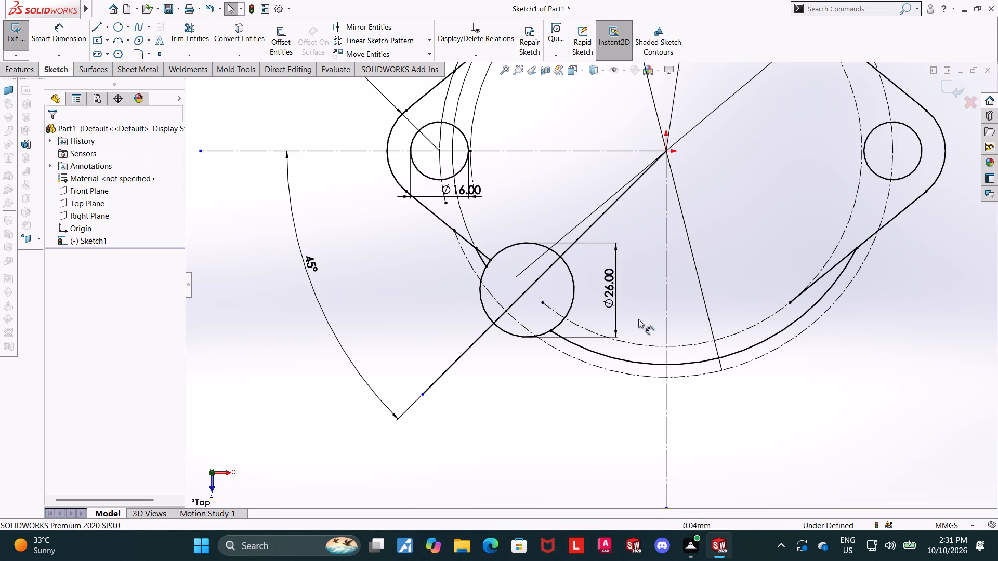
Trim the short leftover 59 mm arc piece between the lug's lower sloped line and the 26 mm circle.
{"action": "scroll", "coordinate": [517, 245], "scroll_direction": "down", "scroll_amount": 7}
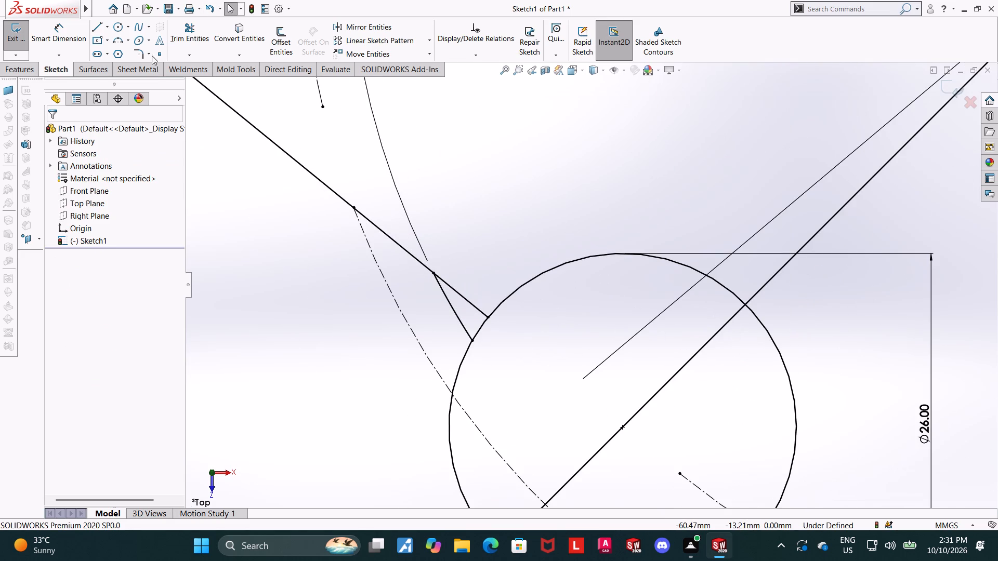
{"action": "left_click", "coordinate": [178, 40]}
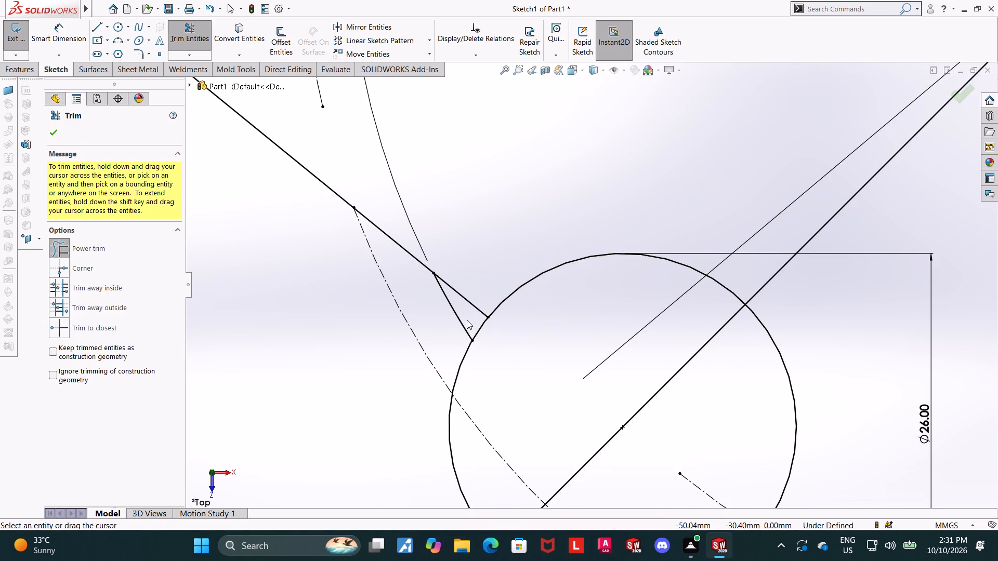
{"action": "left_click_drag", "start_coordinate": [466, 319], "coordinate": [449, 320]}
{"action": "scroll", "coordinate": [449, 320], "scroll_direction": "down", "scroll_amount": 3}
{"action": "scroll", "coordinate": [451, 318], "scroll_direction": "up", "scroll_amount": 12}
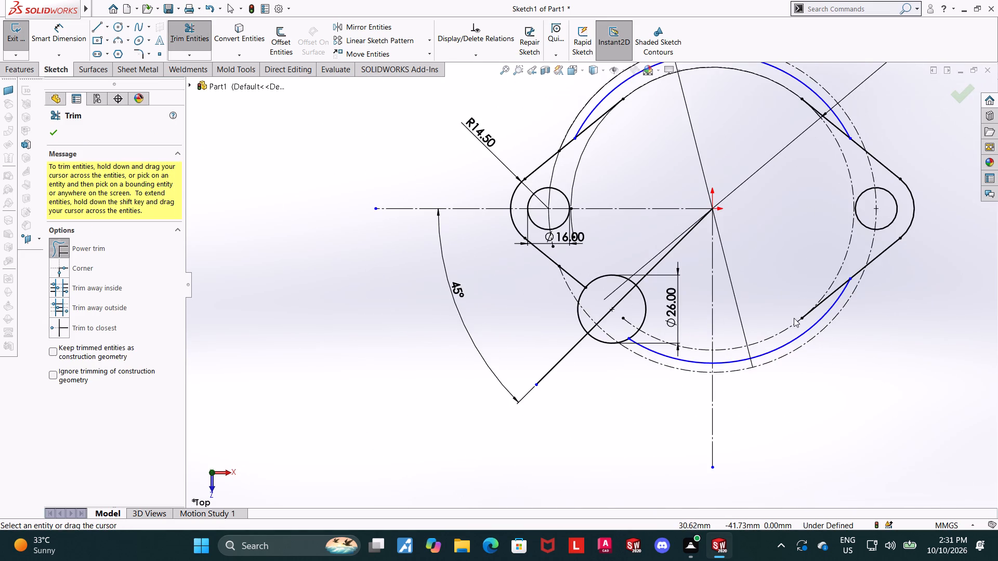
{"action": "scroll", "coordinate": [809, 318], "scroll_direction": "up", "scroll_amount": 2}
{"action": "scroll", "coordinate": [788, 209], "scroll_direction": "down", "scroll_amount": 1}
{"action": "scroll", "coordinate": [788, 209], "scroll_direction": "up", "scroll_amount": 5}
{"action": "scroll", "coordinate": [692, 174], "scroll_direction": "down", "scroll_amount": 3}
{"action": "scroll", "coordinate": [602, 305], "scroll_direction": "down", "scroll_amount": 1}
{"action": "key", "text": "Escape"}
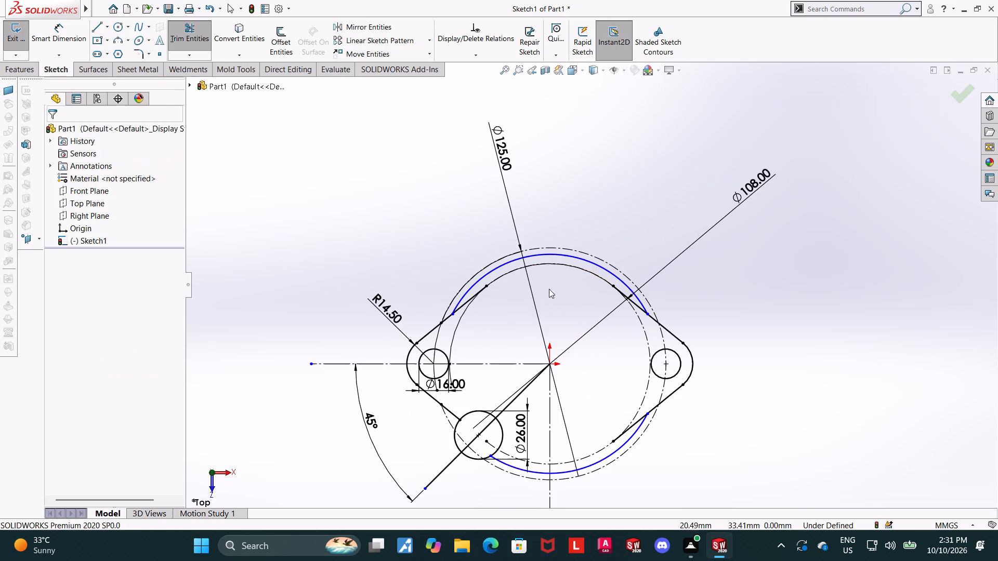
{"action": "key", "text": "Escape"}
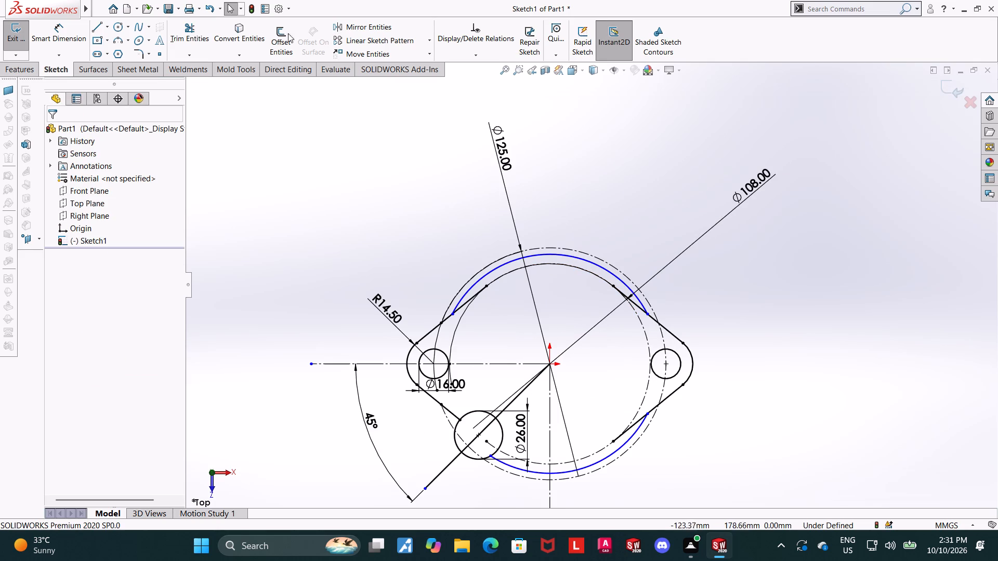
Add a 59 mm radius dimension to the upper large solid arc.
{"action": "double_click", "coordinate": [58, 30]}
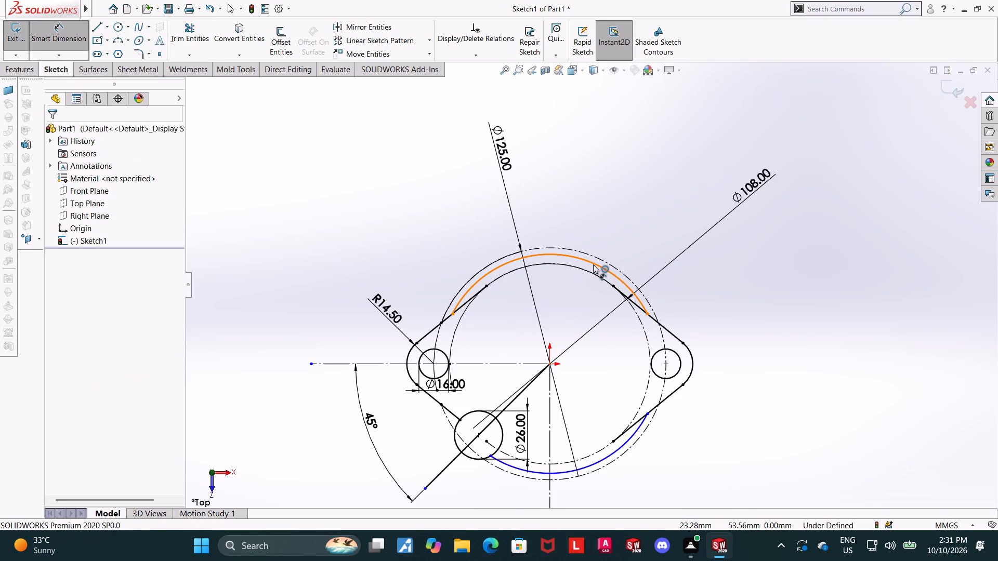
{"action": "left_click", "coordinate": [593, 264]}
{"action": "left_click", "coordinate": [593, 207]}
{"action": "left_click", "coordinate": [543, 190]}
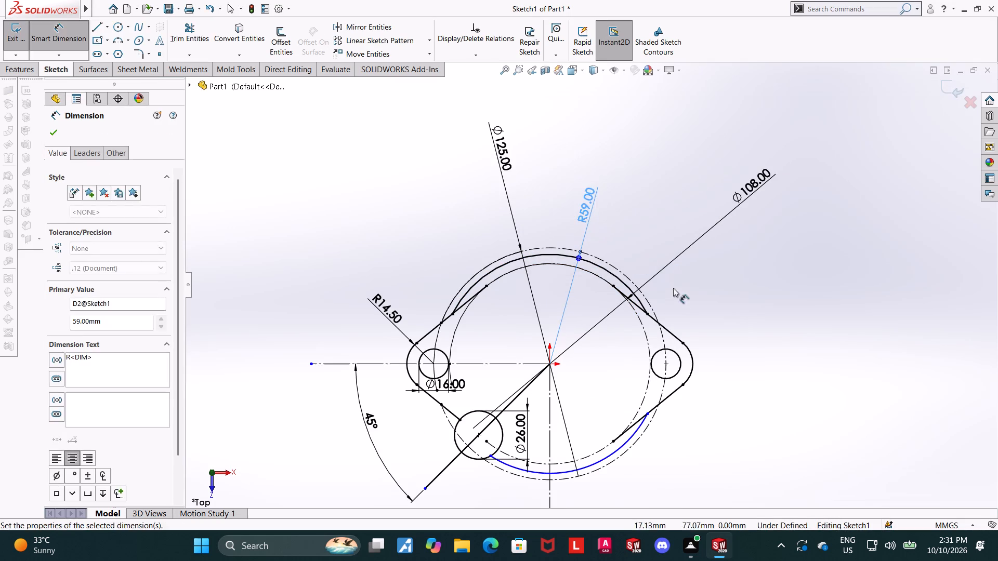
{"action": "key", "text": "Escape"}
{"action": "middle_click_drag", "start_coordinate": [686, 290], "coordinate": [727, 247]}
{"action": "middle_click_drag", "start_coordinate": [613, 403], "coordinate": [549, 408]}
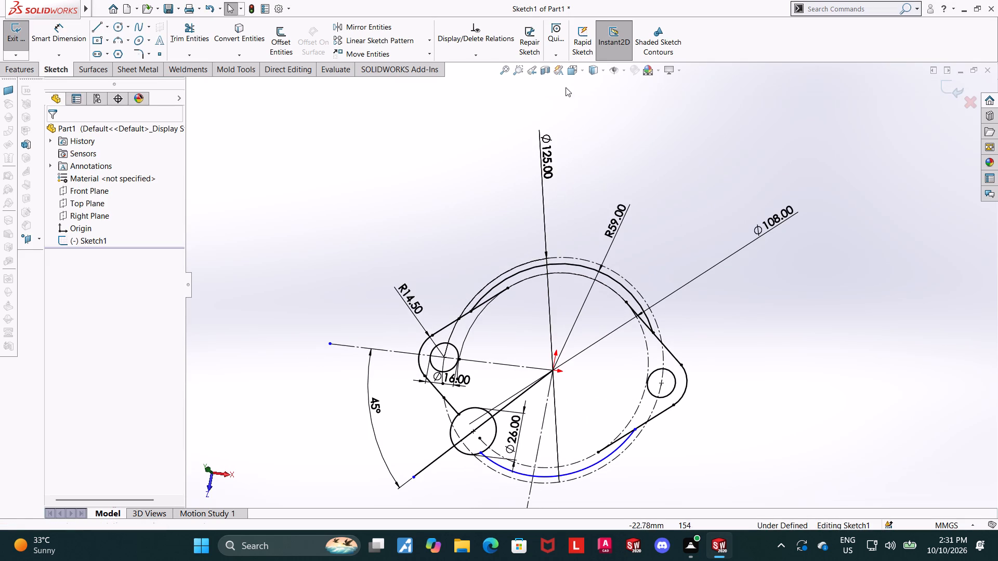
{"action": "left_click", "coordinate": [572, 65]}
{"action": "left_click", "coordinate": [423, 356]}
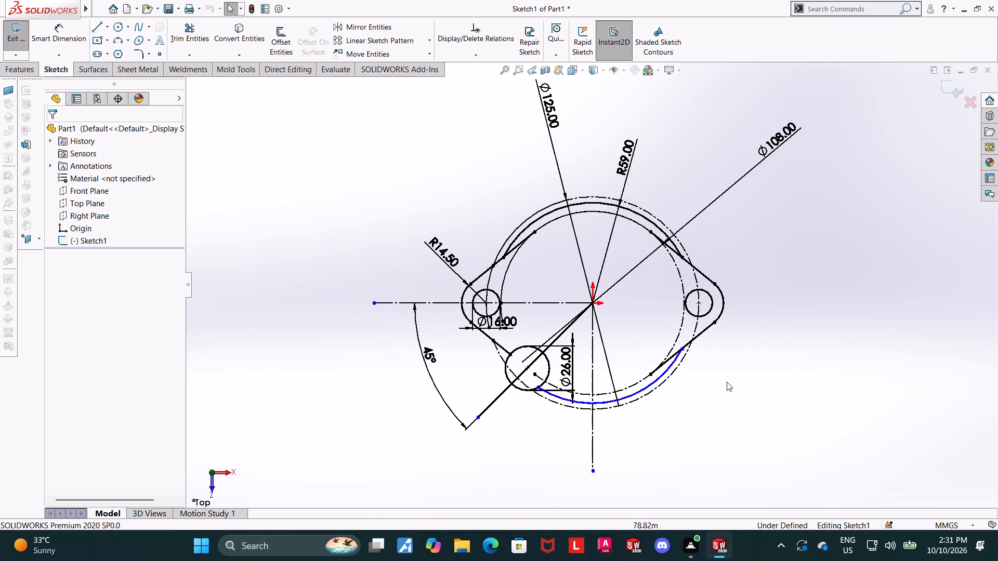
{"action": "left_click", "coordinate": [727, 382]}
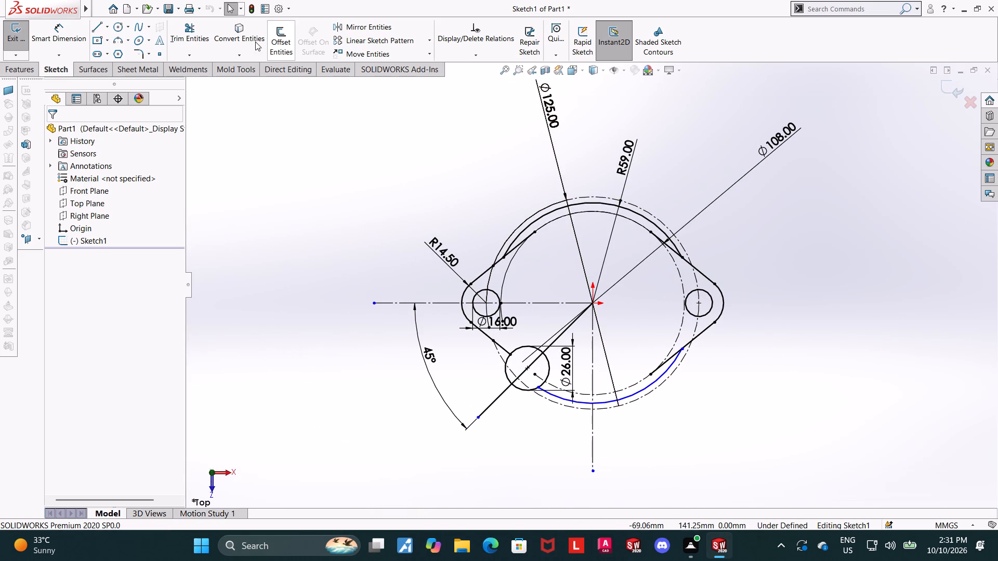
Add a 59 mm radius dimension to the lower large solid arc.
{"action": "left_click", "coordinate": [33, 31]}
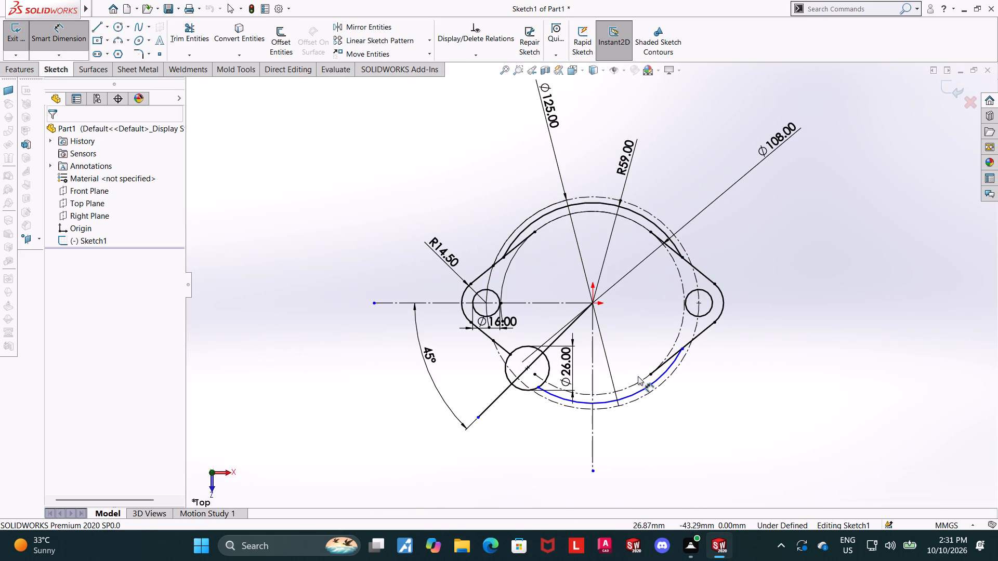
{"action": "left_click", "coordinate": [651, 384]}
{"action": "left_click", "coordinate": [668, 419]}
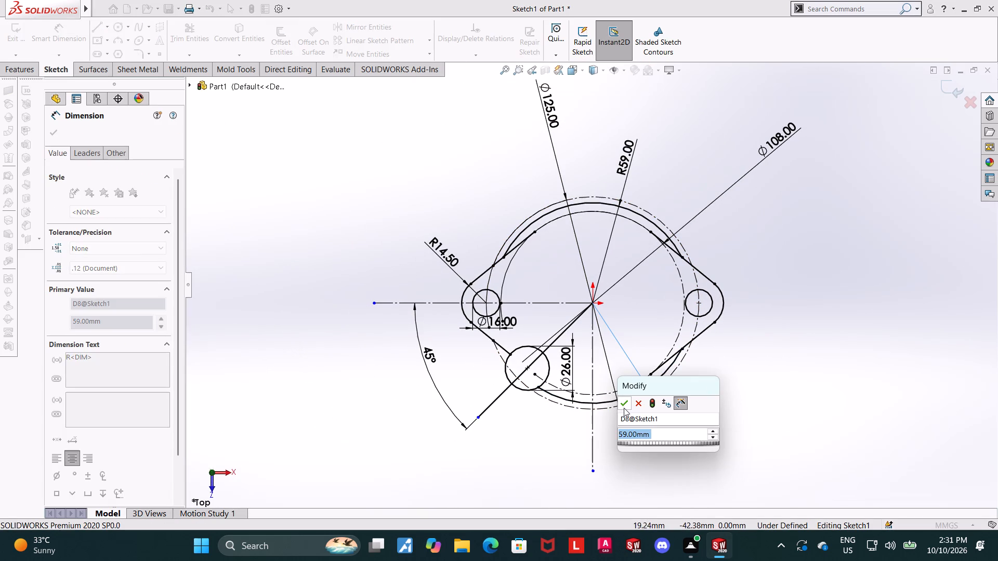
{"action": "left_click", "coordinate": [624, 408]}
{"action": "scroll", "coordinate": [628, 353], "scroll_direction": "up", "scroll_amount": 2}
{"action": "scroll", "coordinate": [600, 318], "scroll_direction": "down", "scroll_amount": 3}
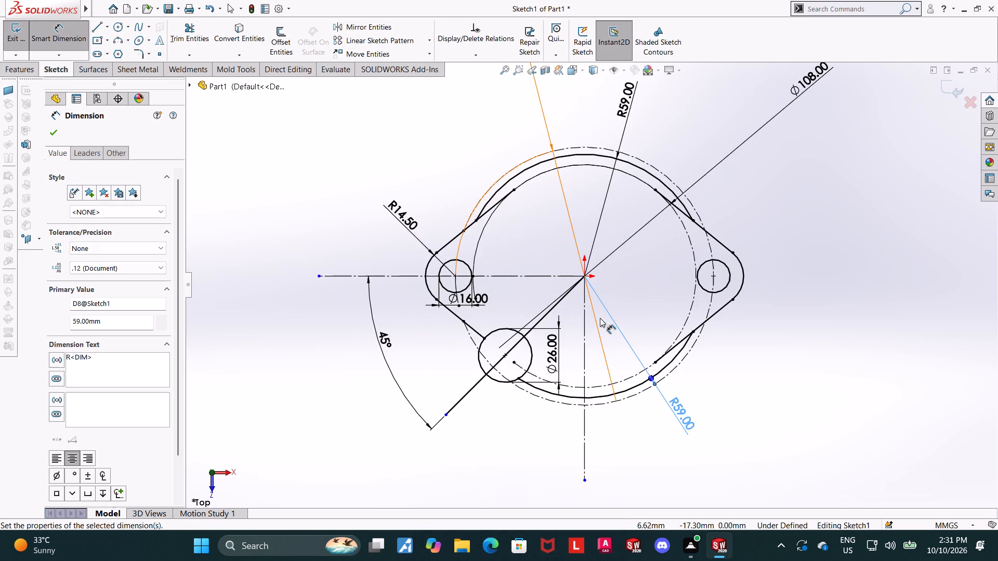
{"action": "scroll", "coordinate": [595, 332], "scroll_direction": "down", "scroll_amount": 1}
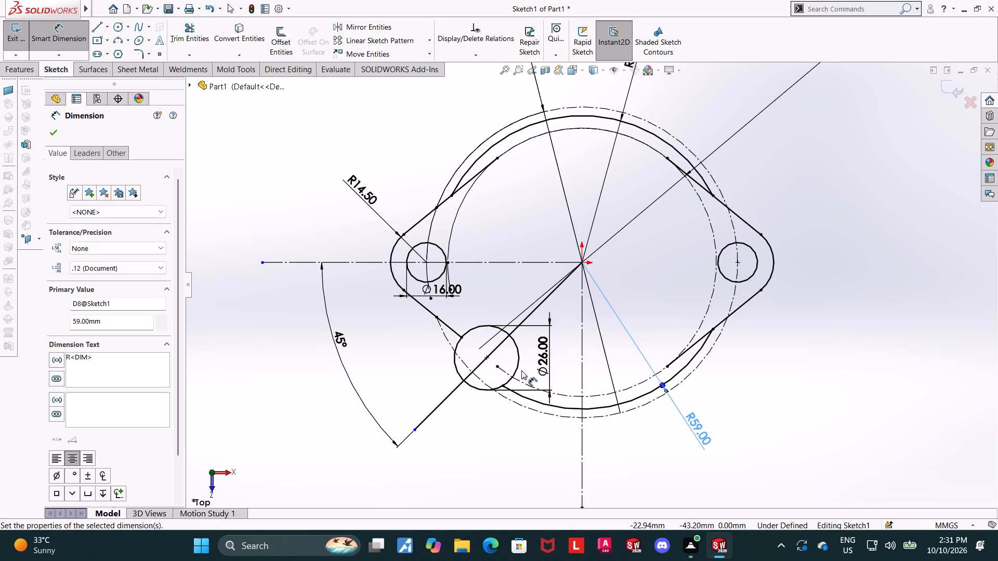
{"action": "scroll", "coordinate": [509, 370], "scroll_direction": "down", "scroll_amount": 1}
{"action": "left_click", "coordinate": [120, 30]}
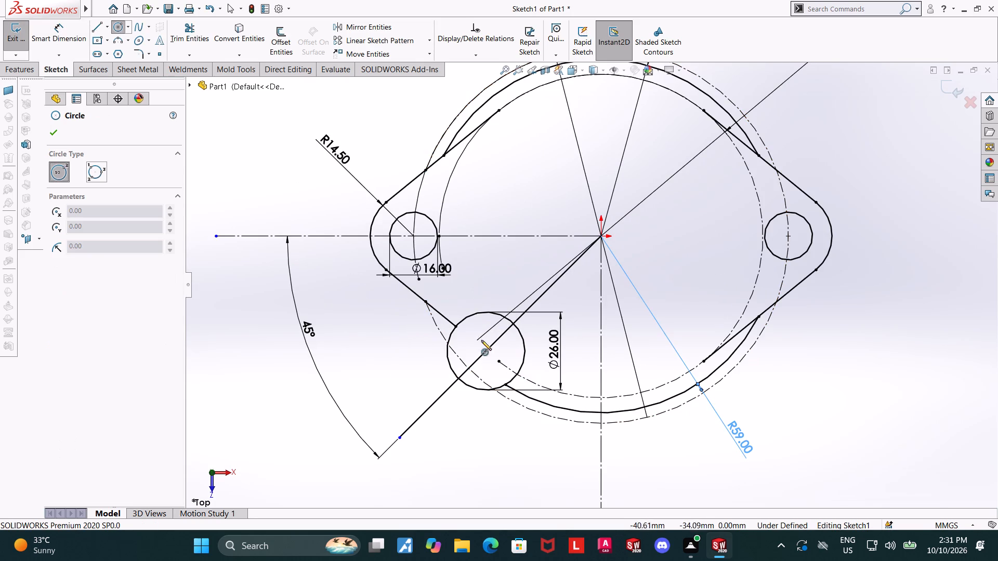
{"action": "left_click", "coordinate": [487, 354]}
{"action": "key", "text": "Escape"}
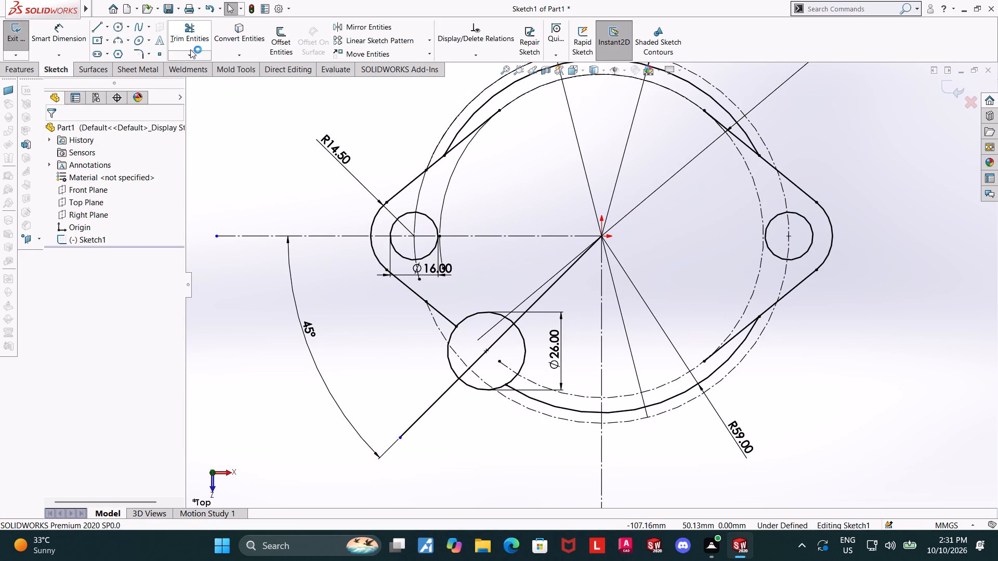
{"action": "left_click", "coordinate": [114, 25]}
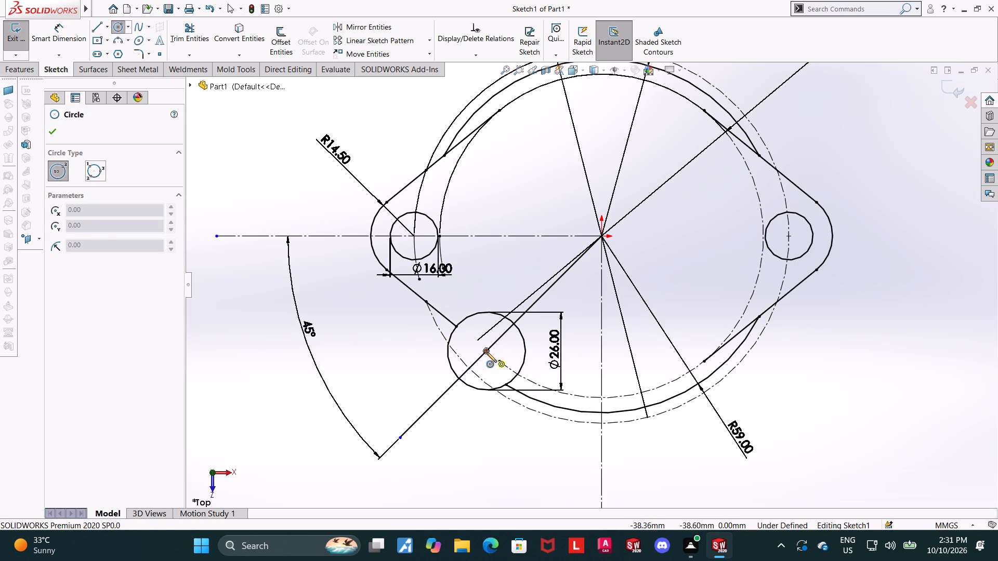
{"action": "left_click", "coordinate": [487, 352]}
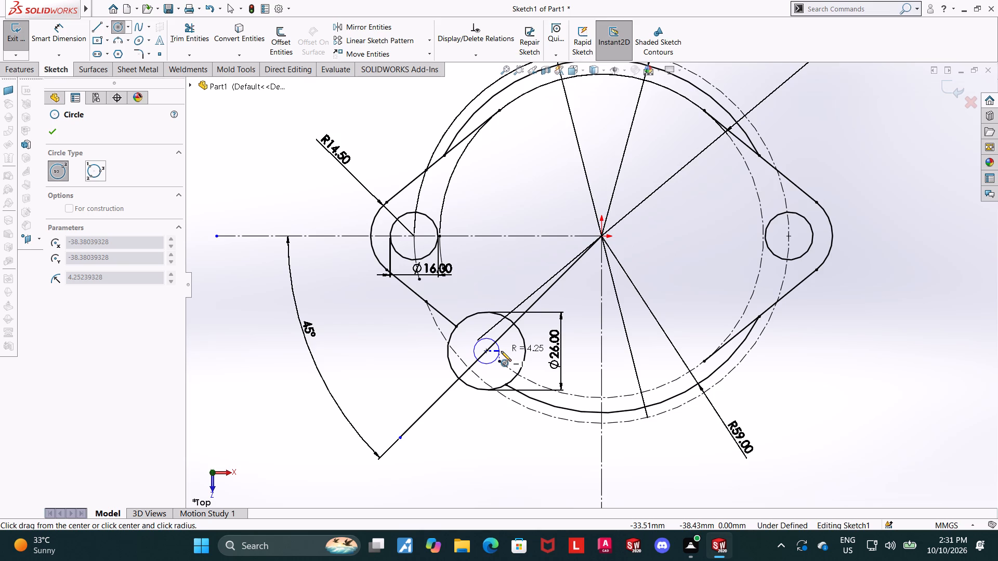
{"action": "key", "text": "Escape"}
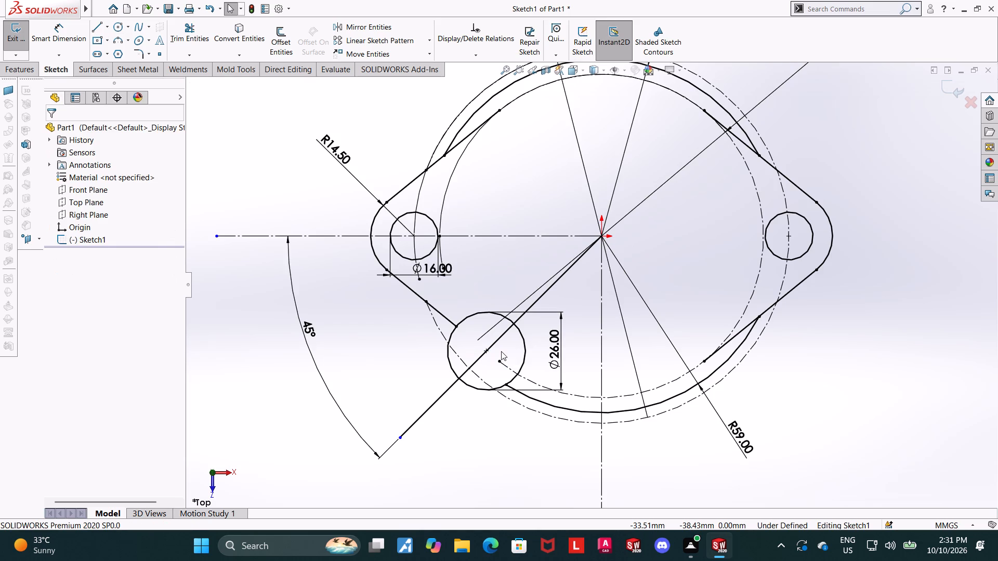
Trim away the portions of the 26 mm circle lying inside the ring outline, leaving its outer arc between the lug line and lower arc.
{"action": "scroll", "coordinate": [501, 351], "scroll_direction": "up", "scroll_amount": 2}
{"action": "scroll", "coordinate": [552, 327], "scroll_direction": "down", "scroll_amount": 3}
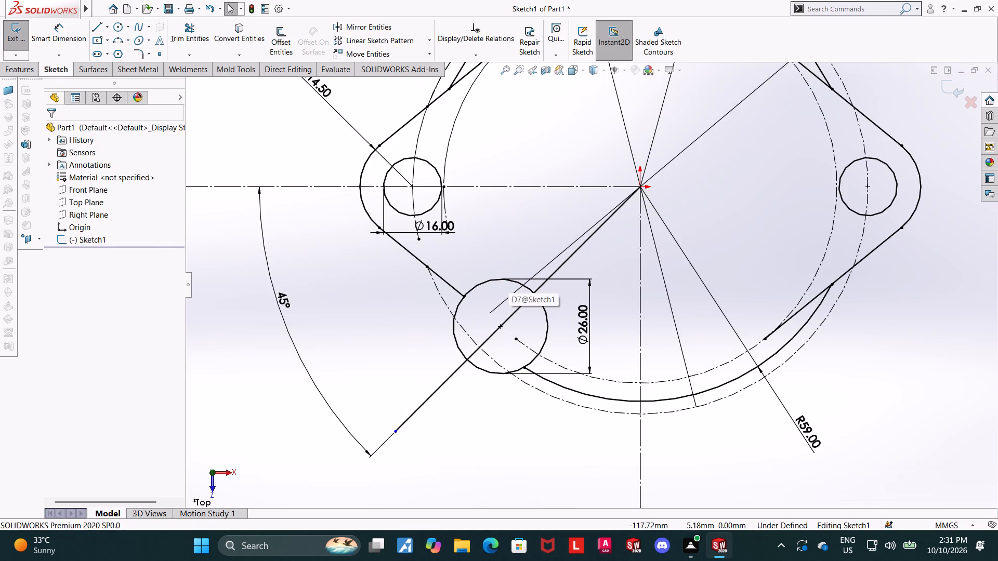
{"action": "left_click", "coordinate": [172, 41]}
{"action": "left_click_drag", "start_coordinate": [477, 290], "coordinate": [482, 250]}
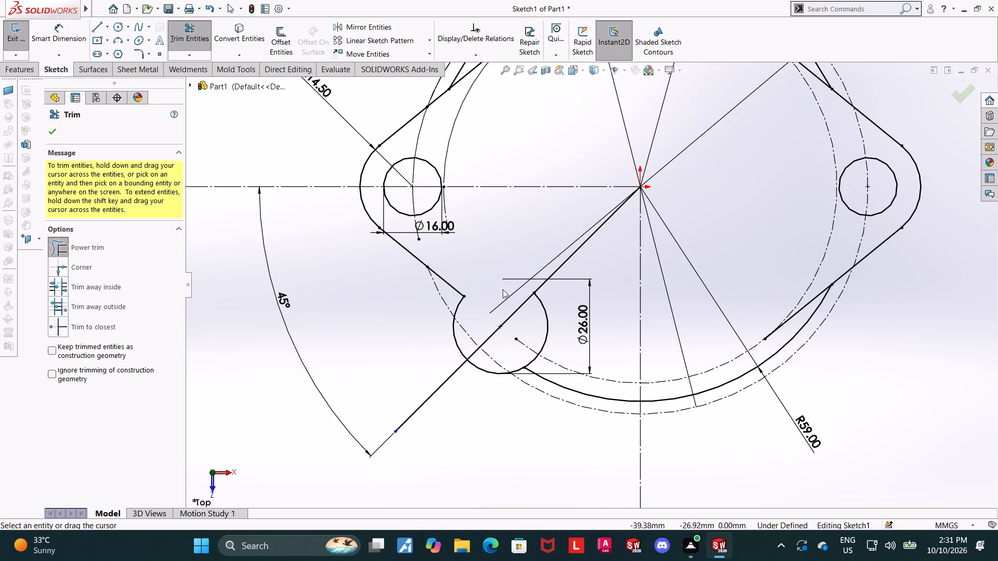
{"action": "left_click_drag", "start_coordinate": [535, 320], "coordinate": [554, 320]}
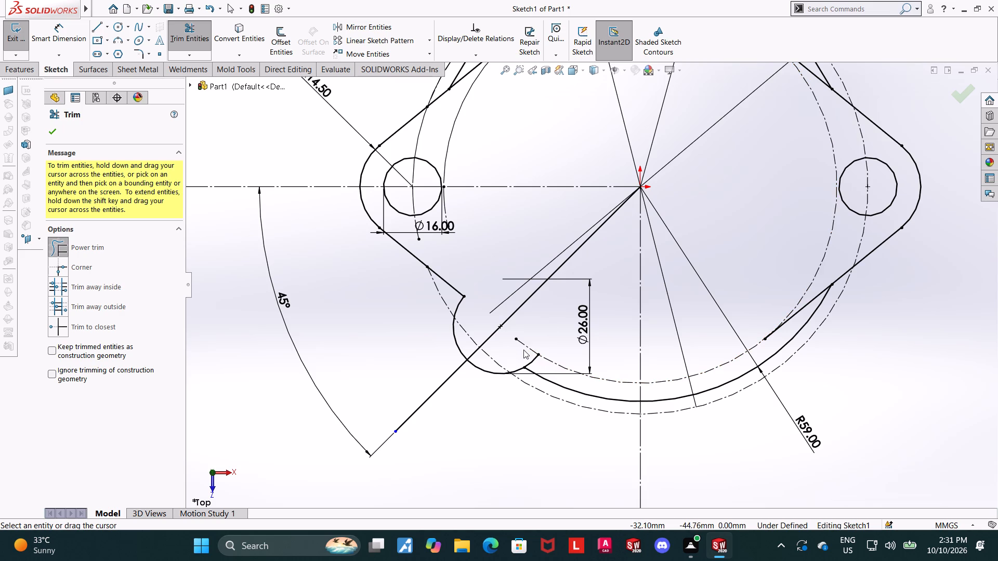
{"action": "left_click_drag", "start_coordinate": [543, 367], "coordinate": [527, 351]}
{"action": "scroll", "coordinate": [571, 350], "scroll_direction": "down", "scroll_amount": 1}
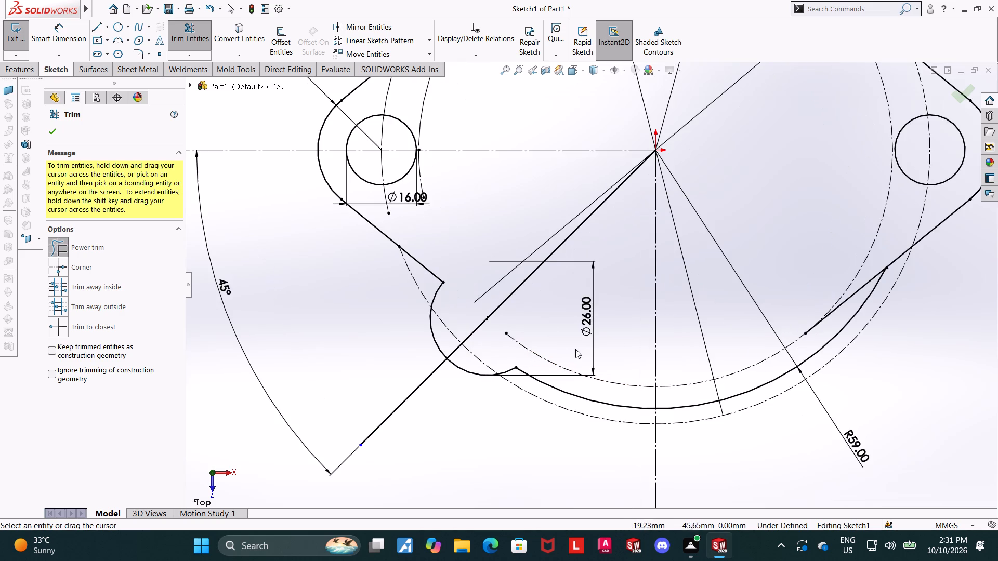
{"action": "scroll", "coordinate": [716, 338], "scroll_direction": "up", "scroll_amount": 2}
{"action": "key", "text": "Escape"}
{"action": "key", "text": "Escape"}
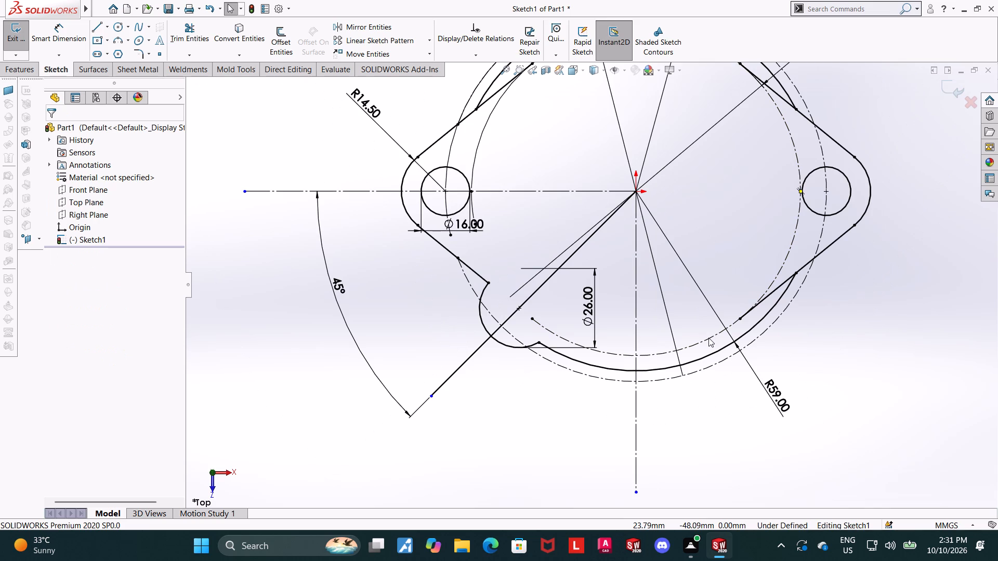
Mirror the remaining arc of the 26 mm circle about the horizontal centreline.
{"action": "scroll", "coordinate": [543, 245], "scroll_direction": "down", "scroll_amount": 2}
{"action": "scroll", "coordinate": [563, 247], "scroll_direction": "up", "scroll_amount": 5}
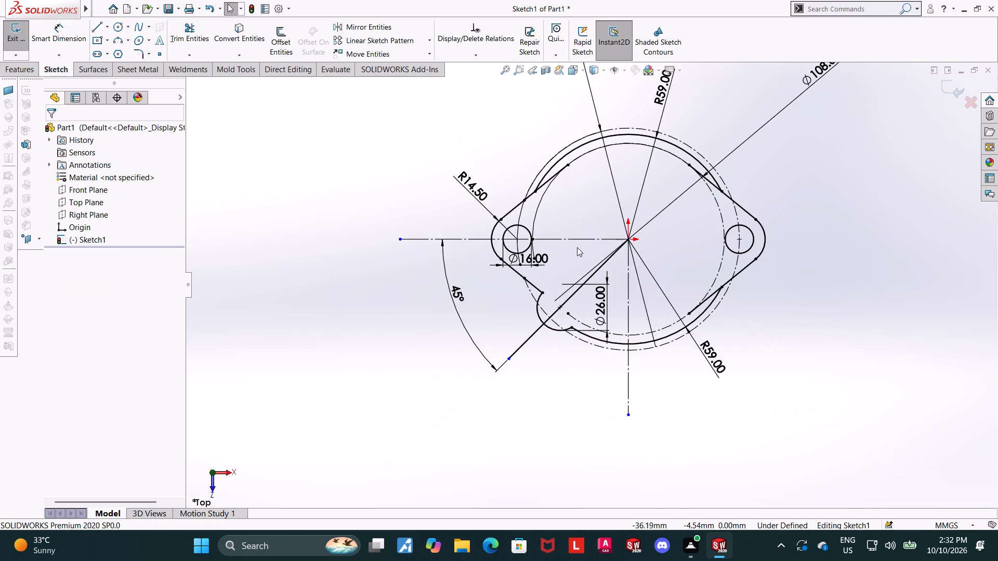
{"action": "scroll", "coordinate": [636, 163], "scroll_direction": "down", "scroll_amount": 2}
{"action": "key", "text": "Escape"}
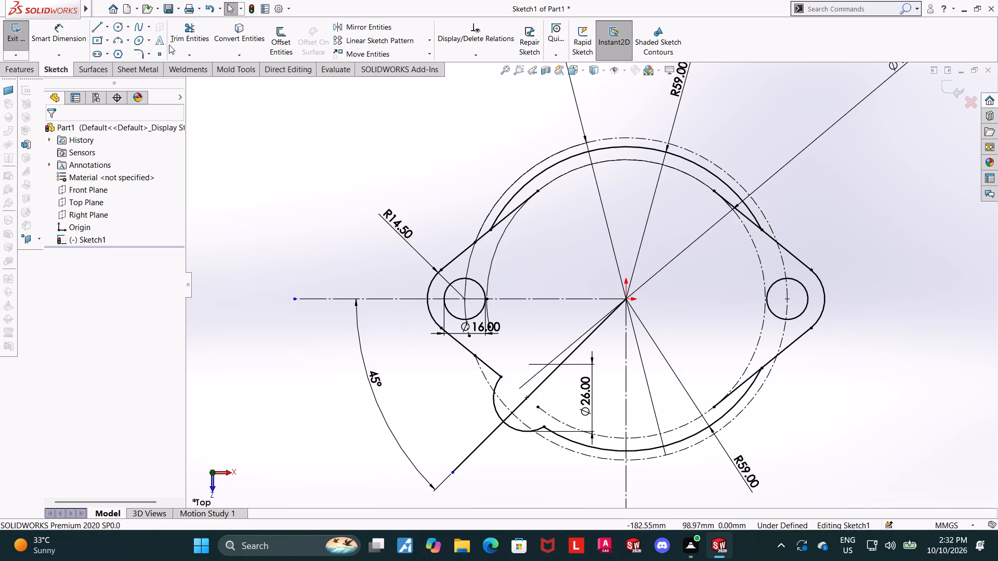
{"action": "left_click", "coordinate": [346, 23]}
{"action": "left_click", "coordinate": [375, 31]}
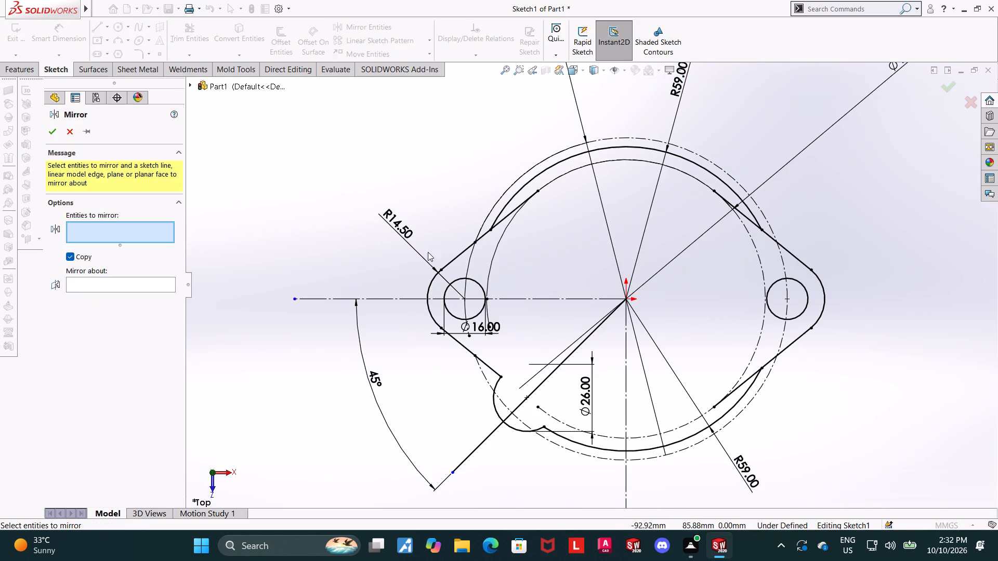
{"action": "left_click", "coordinate": [494, 385]}
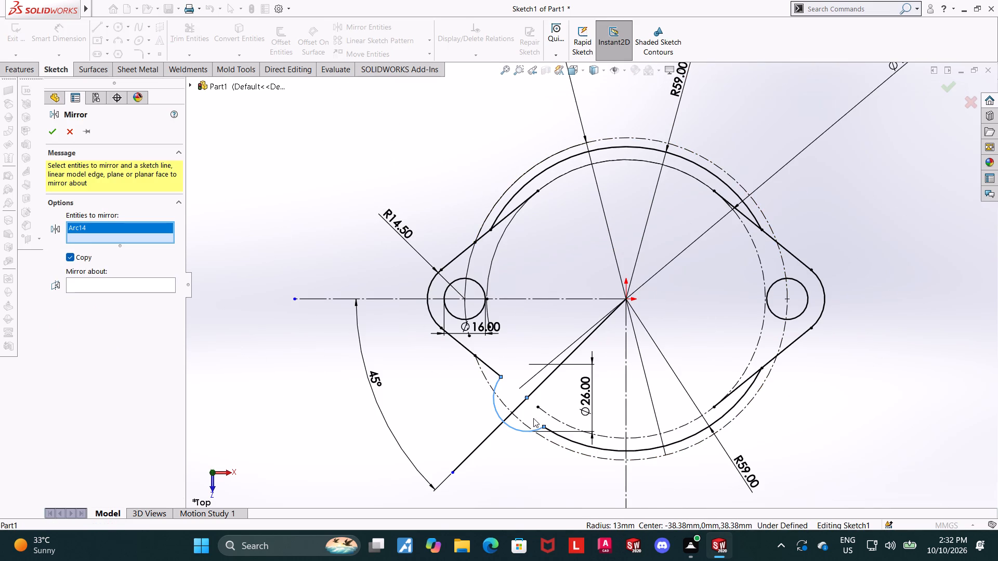
{"action": "left_click", "coordinate": [102, 284]}
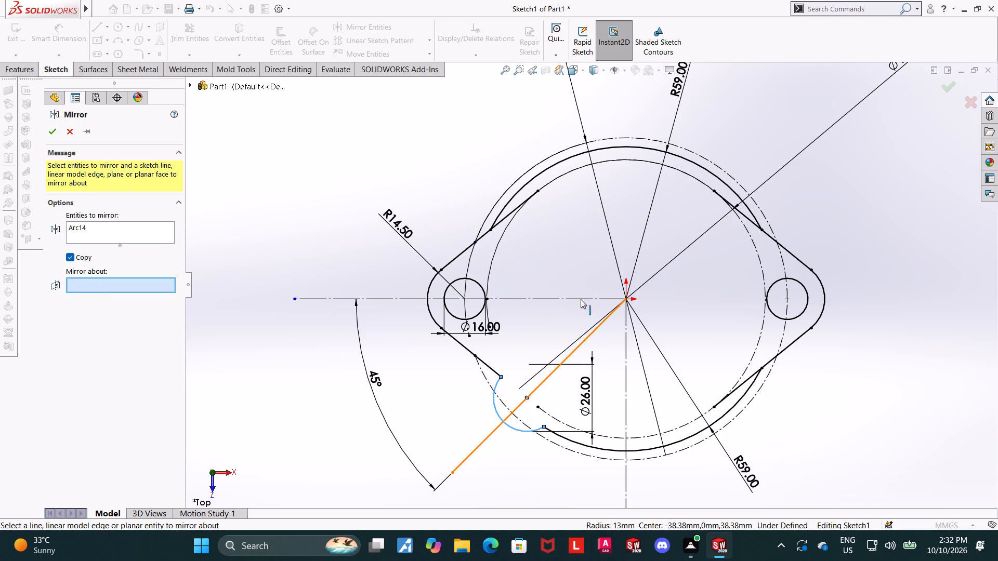
{"action": "left_click", "coordinate": [563, 295]}
{"action": "left_click", "coordinate": [564, 297]}
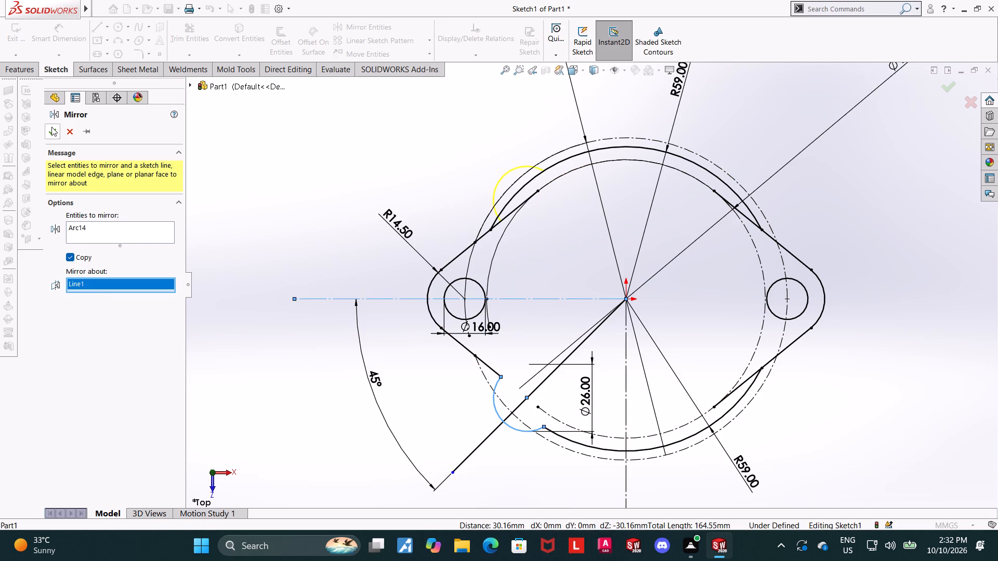
{"action": "left_click", "coordinate": [51, 127]}
{"action": "key", "text": "Escape"}
{"action": "key", "text": "Escape"}
Mirror both 26 mm lobe arcs on the left half of the ring about the vertical centreline.
{"action": "left_click", "coordinate": [343, 29]}
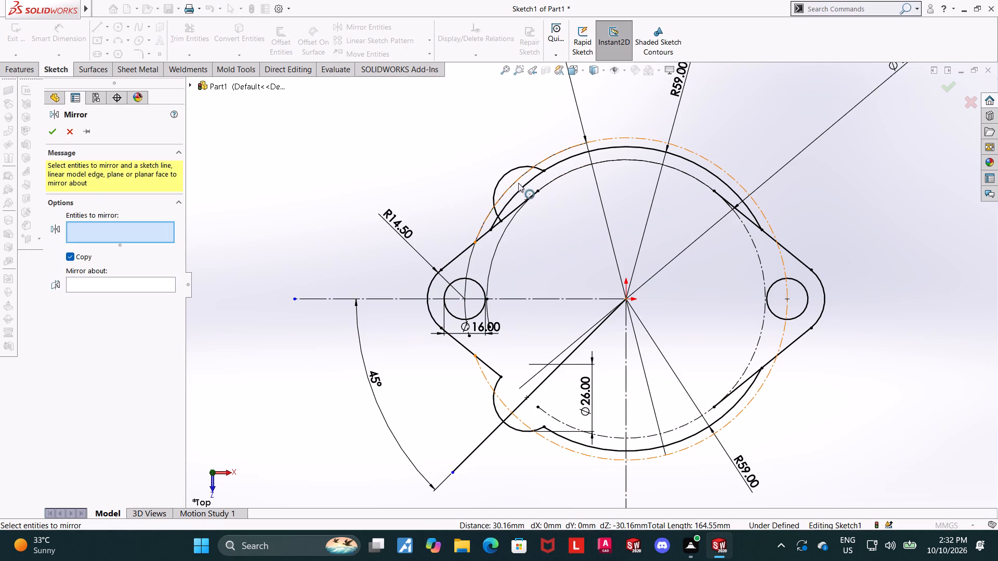
{"action": "left_click", "coordinate": [502, 176]}
{"action": "left_click", "coordinate": [496, 389]}
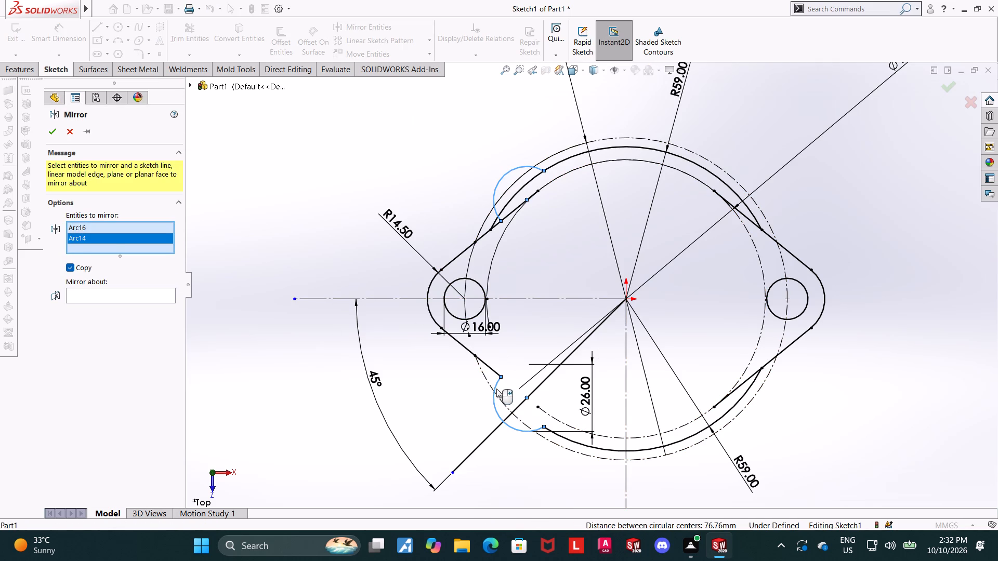
{"action": "left_click", "coordinate": [73, 302]}
{"action": "left_click", "coordinate": [74, 297]}
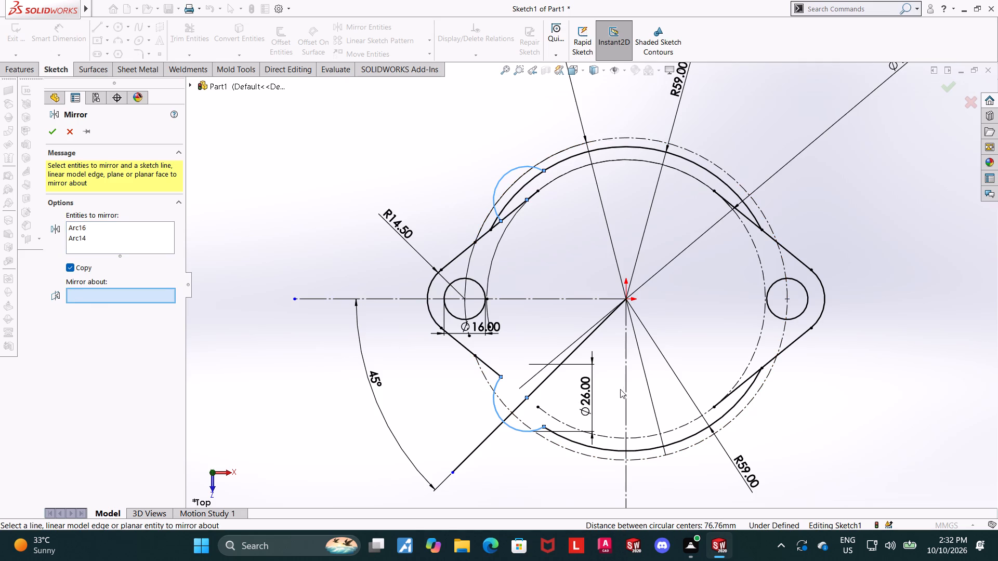
{"action": "left_click", "coordinate": [625, 388]}
{"action": "left_click", "coordinate": [56, 127]}
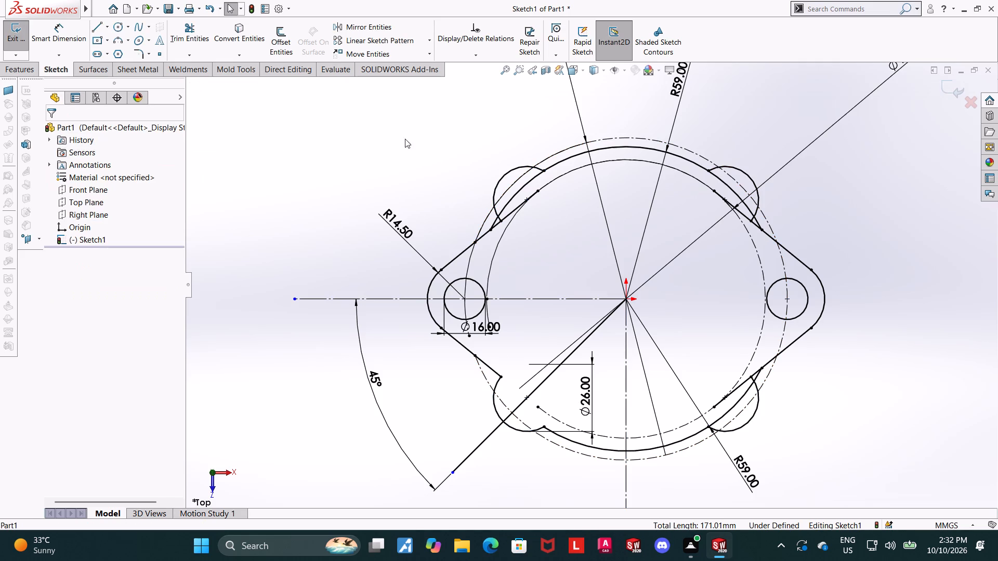
{"action": "key", "text": "Escape"}
{"action": "key", "text": "Escape"}
Trim the short 59 mm arc piece between the upper-left lobe arc and the lug's upper sloped line.
{"action": "left_click", "coordinate": [207, 30]}
{"action": "scroll", "coordinate": [632, 193], "scroll_direction": "up", "scroll_amount": 2}
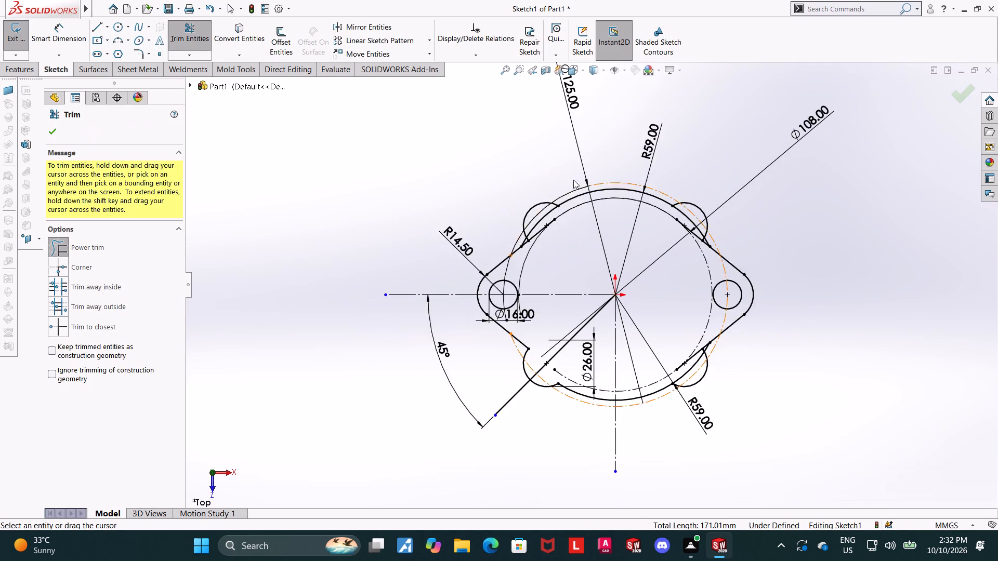
{"action": "scroll", "coordinate": [571, 185], "scroll_direction": "down", "scroll_amount": 3}
{"action": "scroll", "coordinate": [539, 292], "scroll_direction": "down", "scroll_amount": 4}
{"action": "scroll", "coordinate": [517, 323], "scroll_direction": "up", "scroll_amount": 7}
{"action": "scroll", "coordinate": [568, 402], "scroll_direction": "down", "scroll_amount": 3}
{"action": "scroll", "coordinate": [551, 196], "scroll_direction": "down", "scroll_amount": 3}
{"action": "left_click_drag", "start_coordinate": [563, 194], "coordinate": [556, 189]}
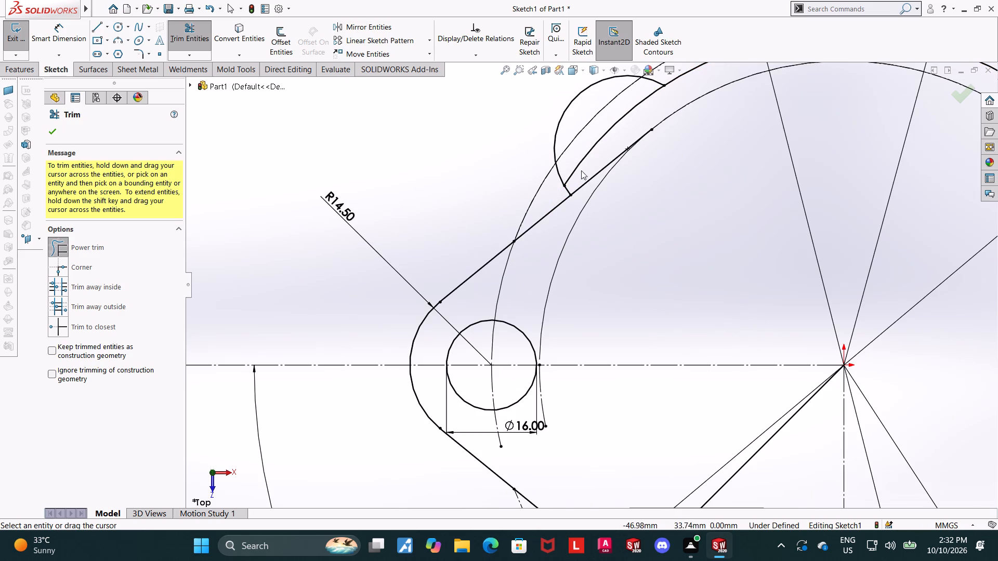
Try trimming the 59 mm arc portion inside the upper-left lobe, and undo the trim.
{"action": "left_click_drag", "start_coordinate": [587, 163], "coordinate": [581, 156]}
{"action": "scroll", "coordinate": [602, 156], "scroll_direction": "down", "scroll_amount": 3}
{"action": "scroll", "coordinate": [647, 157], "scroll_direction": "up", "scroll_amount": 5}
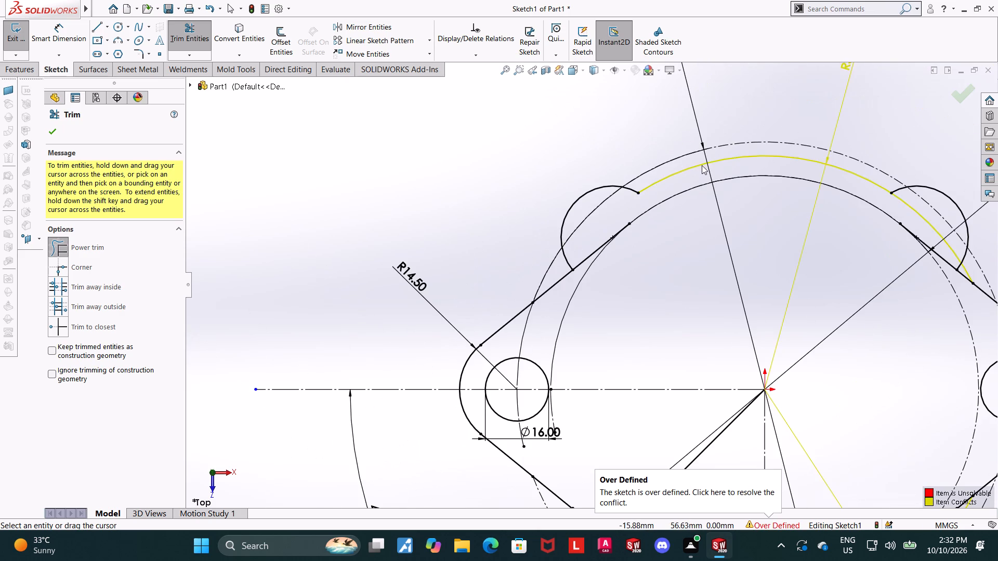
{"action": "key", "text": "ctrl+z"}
Trim the 59 mm arc portion lying inside the upper-left lobe.
{"action": "scroll", "coordinate": [672, 213], "scroll_direction": "down", "scroll_amount": 3}
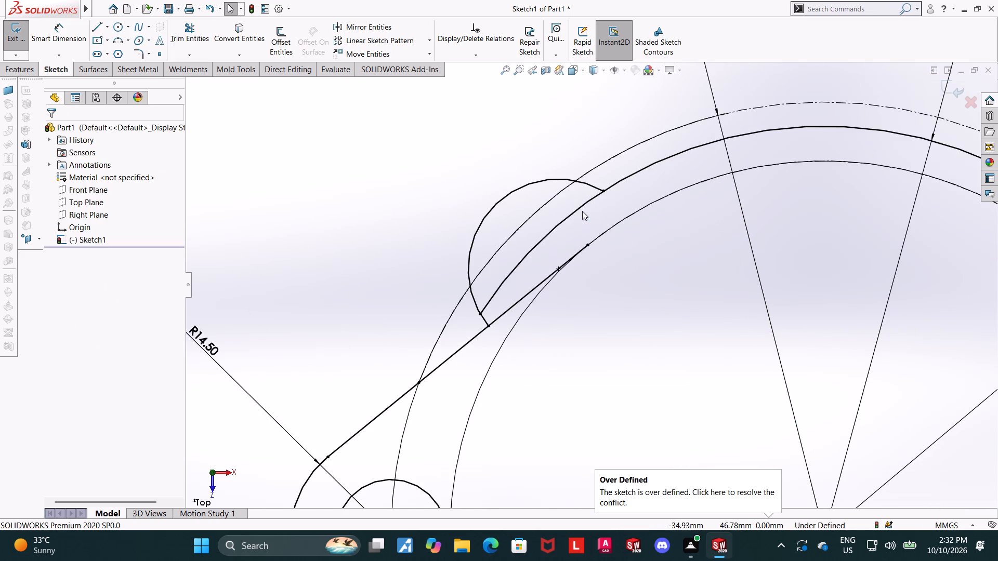
{"action": "left_click_drag", "start_coordinate": [583, 211], "coordinate": [571, 198]}
{"action": "left_click", "coordinate": [202, 26]}
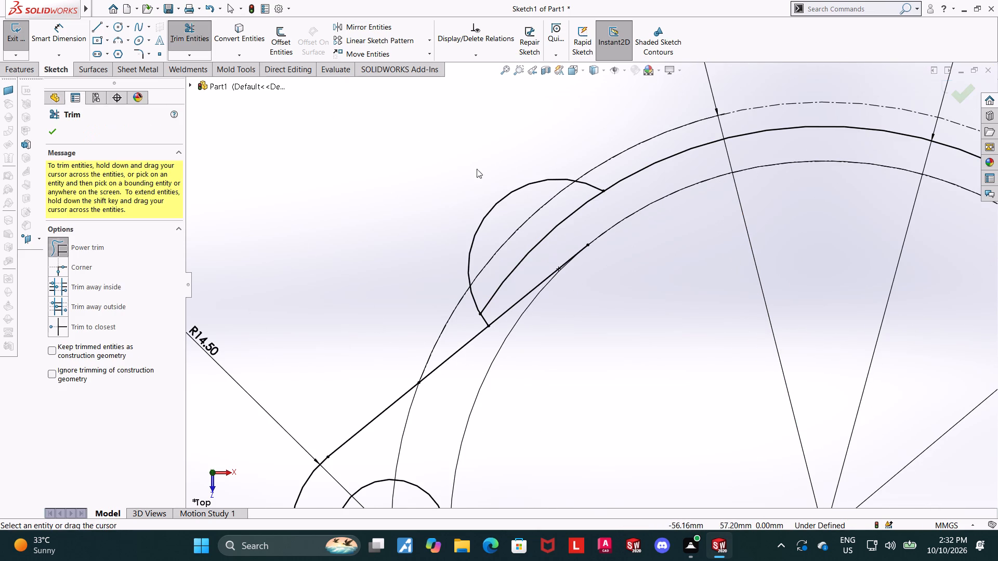
{"action": "left_click_drag", "start_coordinate": [559, 230], "coordinate": [546, 209]}
Delete the 59 mm radius dimension from the lower large arc.
{"action": "scroll", "coordinate": [566, 233], "scroll_direction": "down", "scroll_amount": 4}
{"action": "scroll", "coordinate": [647, 253], "scroll_direction": "up", "scroll_amount": 10}
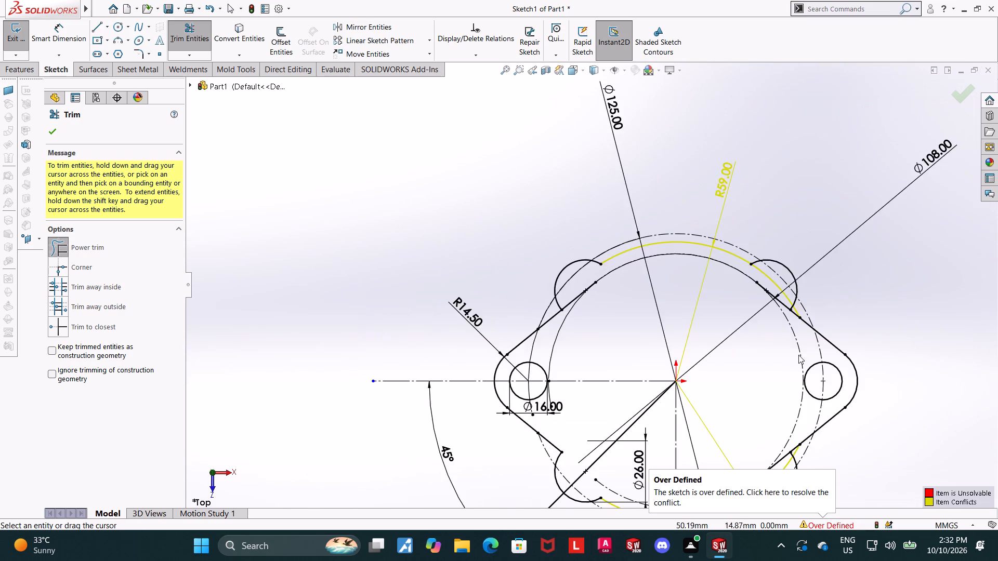
{"action": "scroll", "coordinate": [802, 365], "scroll_direction": "up", "scroll_amount": 4}
{"action": "scroll", "coordinate": [719, 436], "scroll_direction": "down", "scroll_amount": 3}
{"action": "key", "text": "Escape"}
{"action": "right_click", "coordinate": [632, 345]}
{"action": "key", "text": "Escape"}
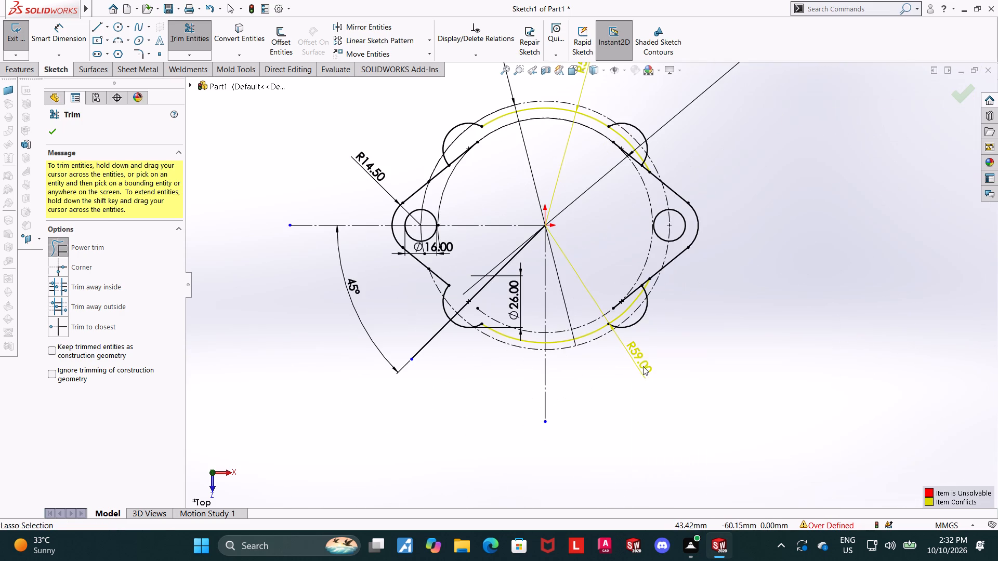
{"action": "key", "text": "Escape"}
{"action": "right_click", "coordinate": [640, 355]}
{"action": "left_click", "coordinate": [662, 417]}
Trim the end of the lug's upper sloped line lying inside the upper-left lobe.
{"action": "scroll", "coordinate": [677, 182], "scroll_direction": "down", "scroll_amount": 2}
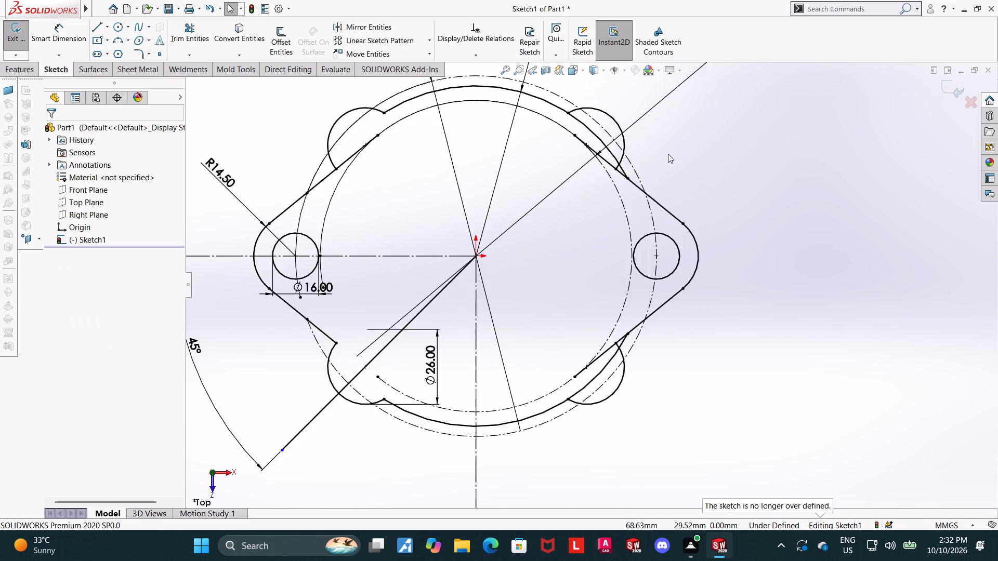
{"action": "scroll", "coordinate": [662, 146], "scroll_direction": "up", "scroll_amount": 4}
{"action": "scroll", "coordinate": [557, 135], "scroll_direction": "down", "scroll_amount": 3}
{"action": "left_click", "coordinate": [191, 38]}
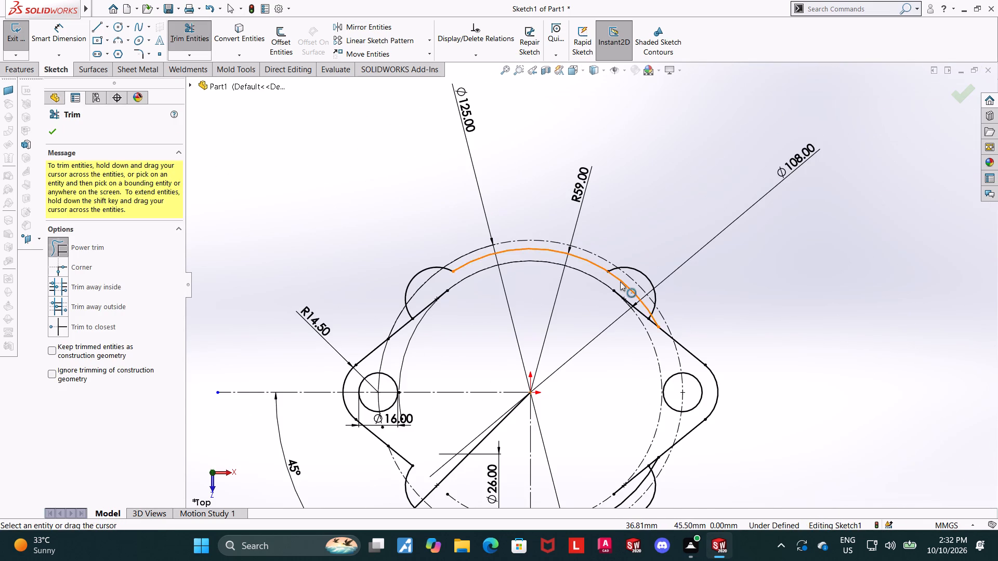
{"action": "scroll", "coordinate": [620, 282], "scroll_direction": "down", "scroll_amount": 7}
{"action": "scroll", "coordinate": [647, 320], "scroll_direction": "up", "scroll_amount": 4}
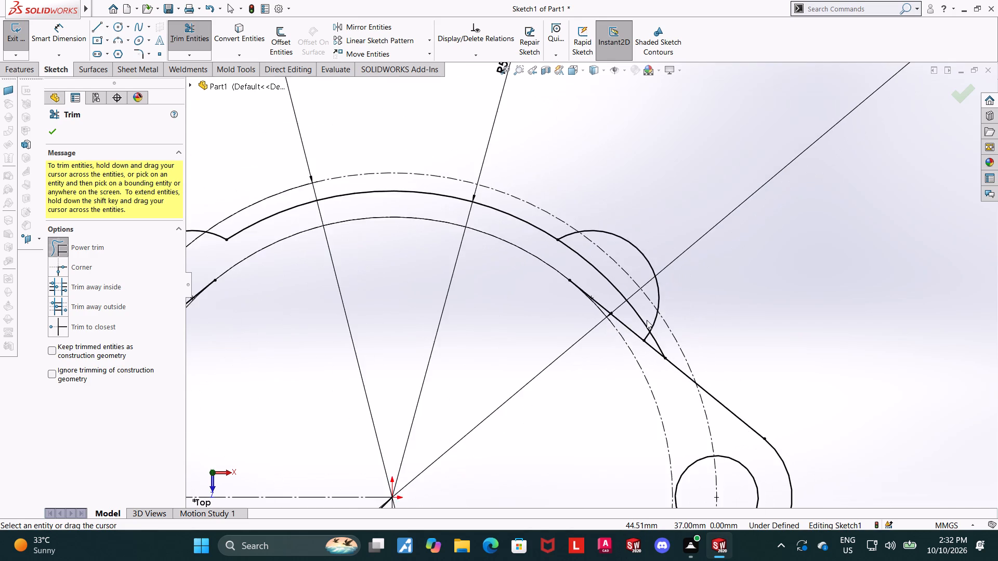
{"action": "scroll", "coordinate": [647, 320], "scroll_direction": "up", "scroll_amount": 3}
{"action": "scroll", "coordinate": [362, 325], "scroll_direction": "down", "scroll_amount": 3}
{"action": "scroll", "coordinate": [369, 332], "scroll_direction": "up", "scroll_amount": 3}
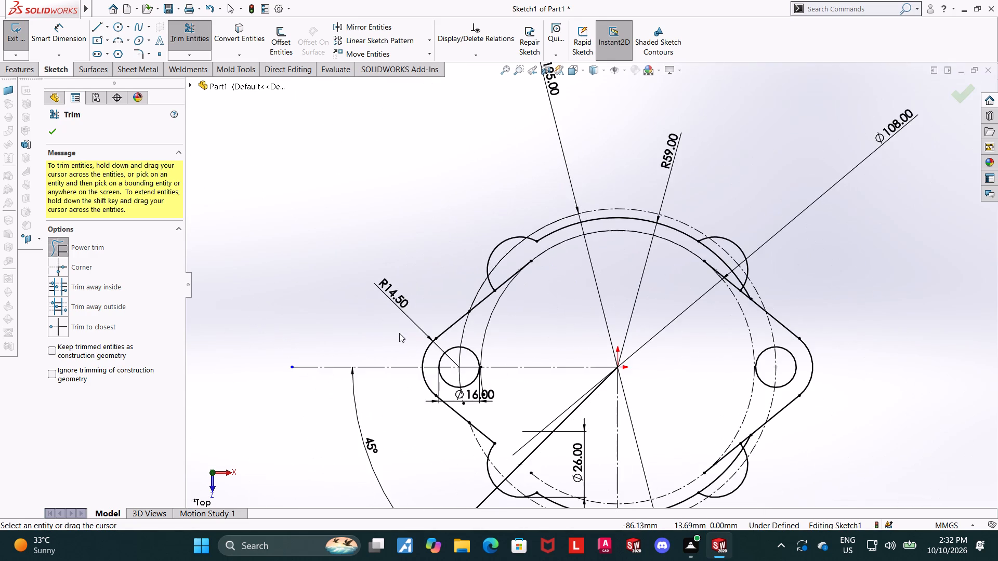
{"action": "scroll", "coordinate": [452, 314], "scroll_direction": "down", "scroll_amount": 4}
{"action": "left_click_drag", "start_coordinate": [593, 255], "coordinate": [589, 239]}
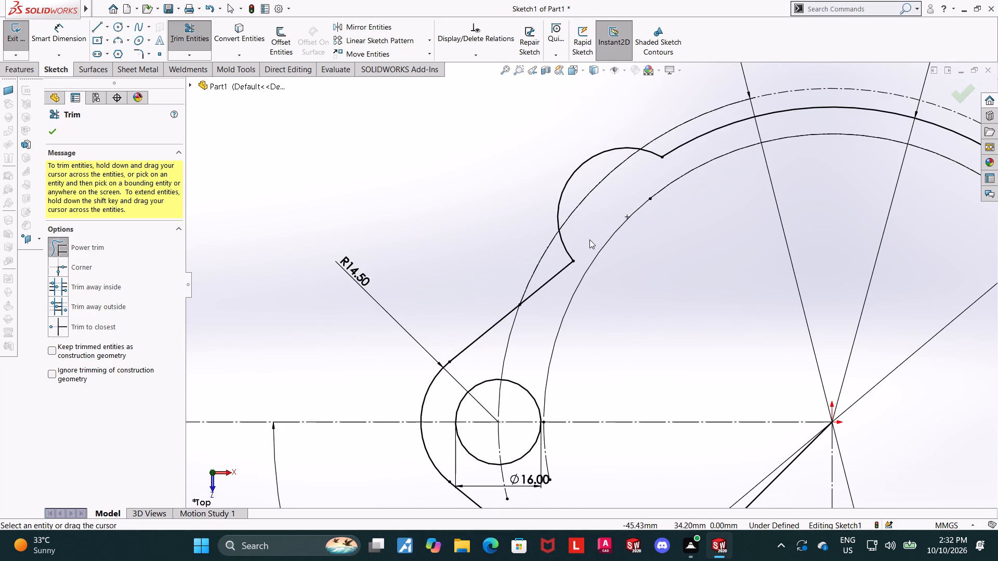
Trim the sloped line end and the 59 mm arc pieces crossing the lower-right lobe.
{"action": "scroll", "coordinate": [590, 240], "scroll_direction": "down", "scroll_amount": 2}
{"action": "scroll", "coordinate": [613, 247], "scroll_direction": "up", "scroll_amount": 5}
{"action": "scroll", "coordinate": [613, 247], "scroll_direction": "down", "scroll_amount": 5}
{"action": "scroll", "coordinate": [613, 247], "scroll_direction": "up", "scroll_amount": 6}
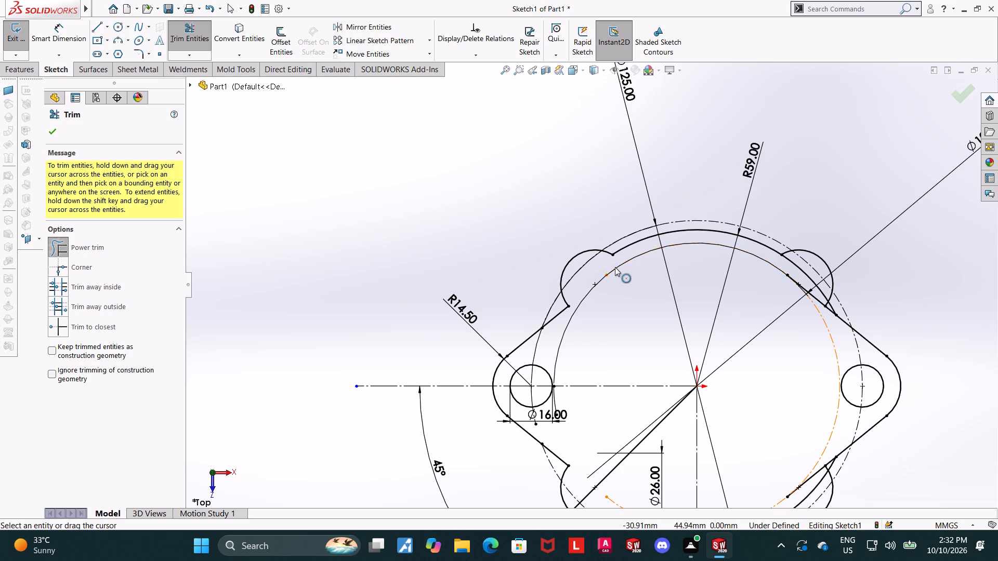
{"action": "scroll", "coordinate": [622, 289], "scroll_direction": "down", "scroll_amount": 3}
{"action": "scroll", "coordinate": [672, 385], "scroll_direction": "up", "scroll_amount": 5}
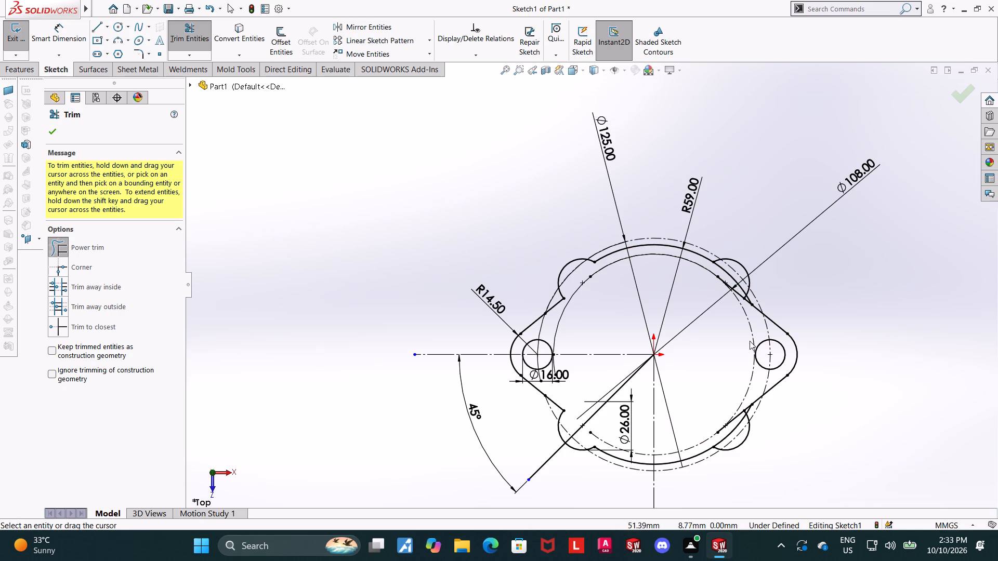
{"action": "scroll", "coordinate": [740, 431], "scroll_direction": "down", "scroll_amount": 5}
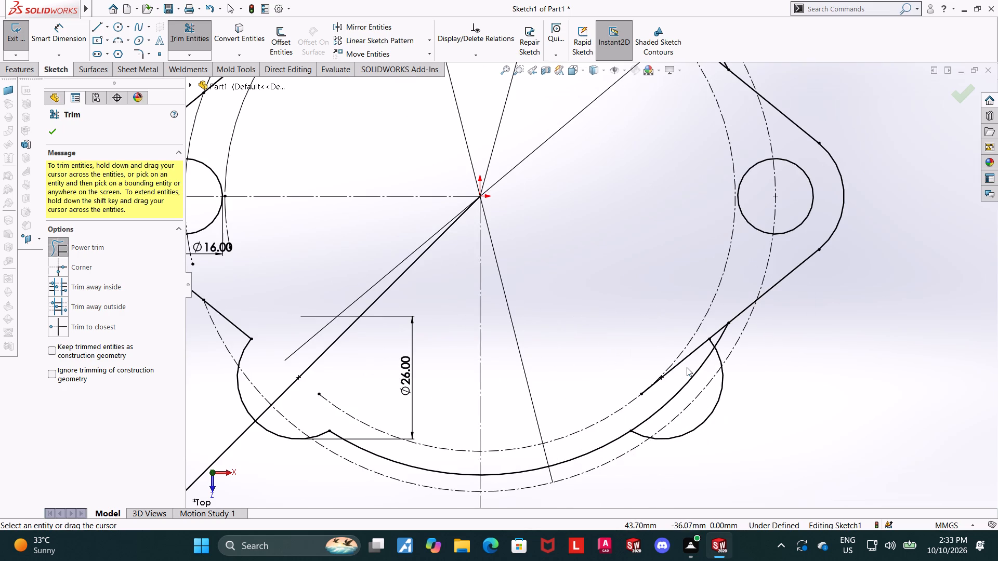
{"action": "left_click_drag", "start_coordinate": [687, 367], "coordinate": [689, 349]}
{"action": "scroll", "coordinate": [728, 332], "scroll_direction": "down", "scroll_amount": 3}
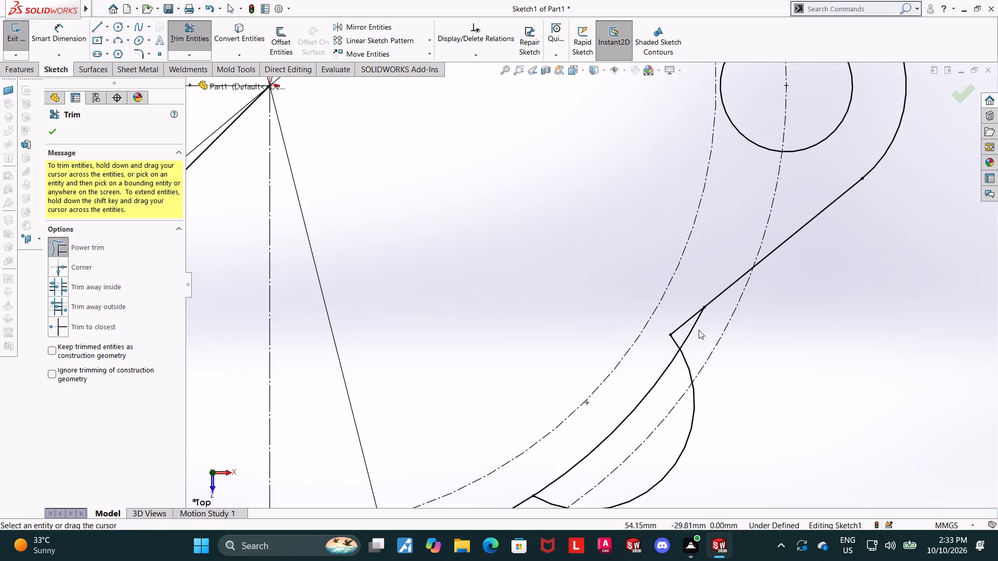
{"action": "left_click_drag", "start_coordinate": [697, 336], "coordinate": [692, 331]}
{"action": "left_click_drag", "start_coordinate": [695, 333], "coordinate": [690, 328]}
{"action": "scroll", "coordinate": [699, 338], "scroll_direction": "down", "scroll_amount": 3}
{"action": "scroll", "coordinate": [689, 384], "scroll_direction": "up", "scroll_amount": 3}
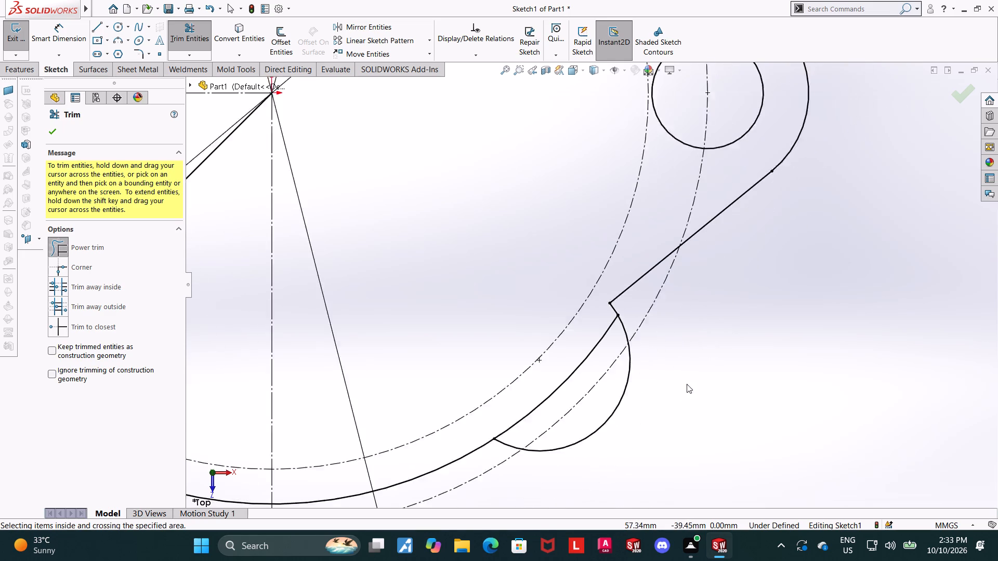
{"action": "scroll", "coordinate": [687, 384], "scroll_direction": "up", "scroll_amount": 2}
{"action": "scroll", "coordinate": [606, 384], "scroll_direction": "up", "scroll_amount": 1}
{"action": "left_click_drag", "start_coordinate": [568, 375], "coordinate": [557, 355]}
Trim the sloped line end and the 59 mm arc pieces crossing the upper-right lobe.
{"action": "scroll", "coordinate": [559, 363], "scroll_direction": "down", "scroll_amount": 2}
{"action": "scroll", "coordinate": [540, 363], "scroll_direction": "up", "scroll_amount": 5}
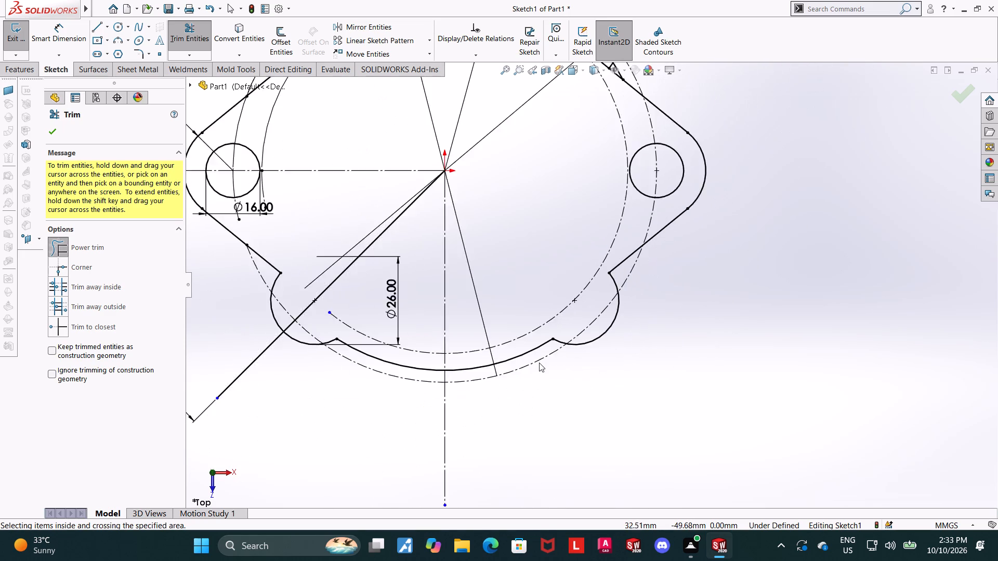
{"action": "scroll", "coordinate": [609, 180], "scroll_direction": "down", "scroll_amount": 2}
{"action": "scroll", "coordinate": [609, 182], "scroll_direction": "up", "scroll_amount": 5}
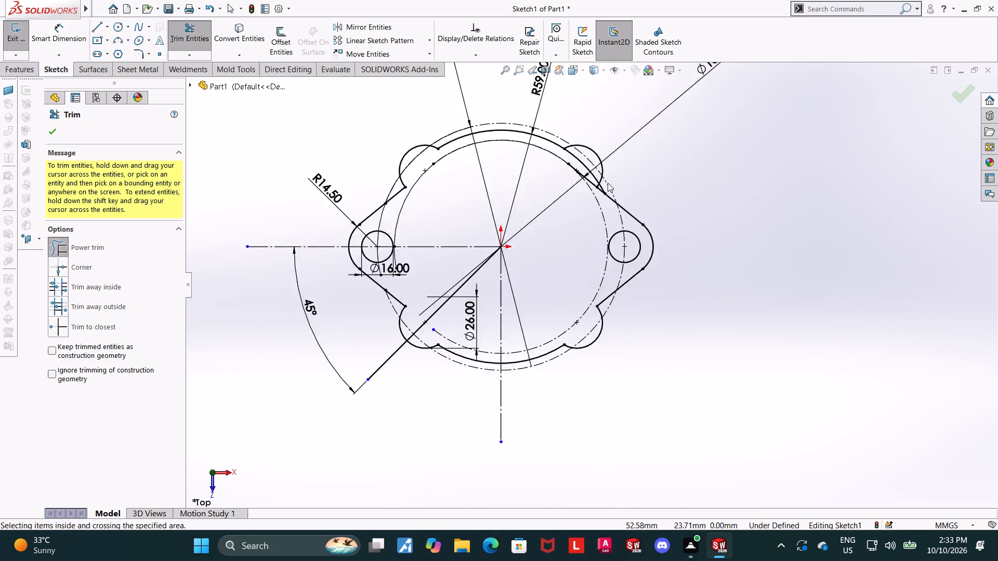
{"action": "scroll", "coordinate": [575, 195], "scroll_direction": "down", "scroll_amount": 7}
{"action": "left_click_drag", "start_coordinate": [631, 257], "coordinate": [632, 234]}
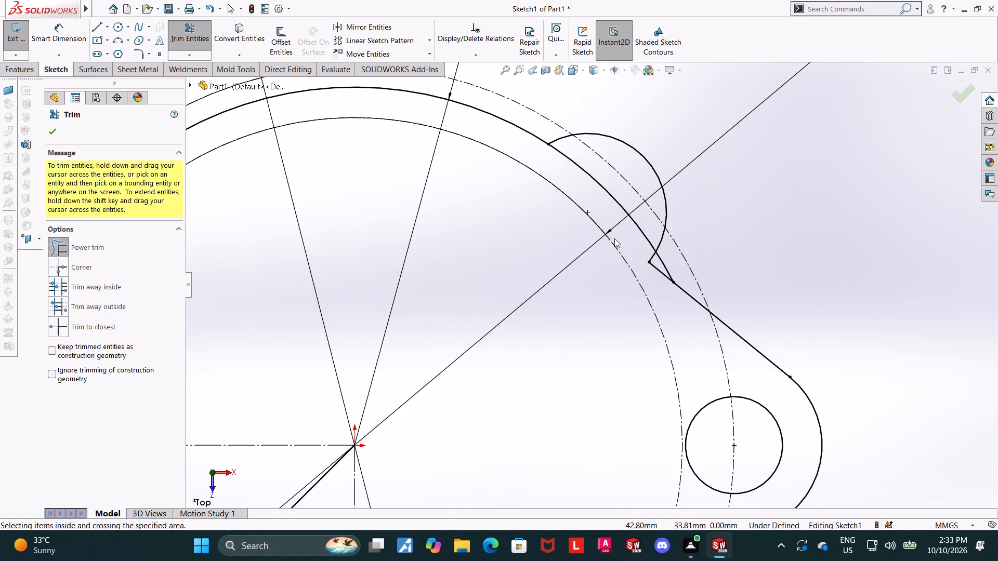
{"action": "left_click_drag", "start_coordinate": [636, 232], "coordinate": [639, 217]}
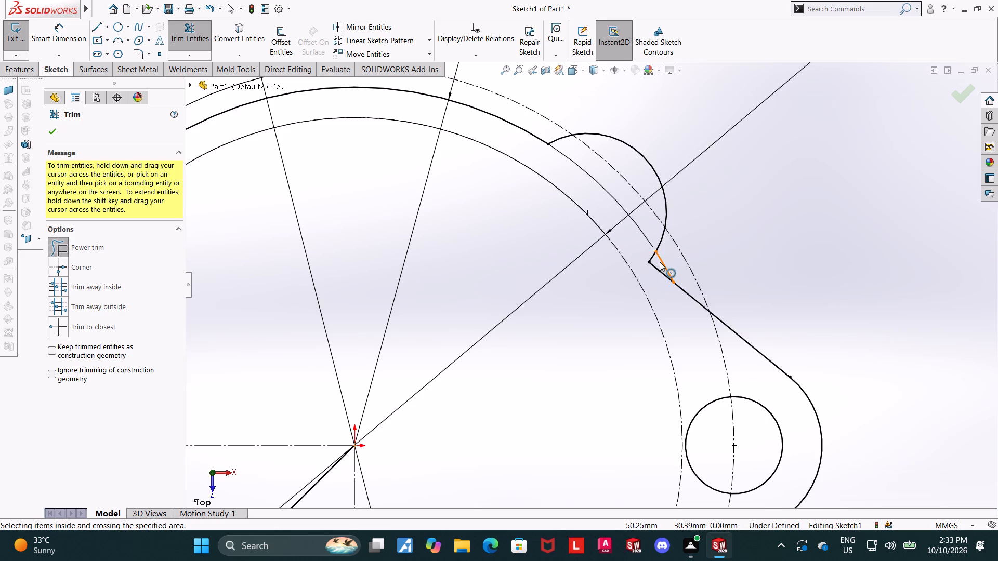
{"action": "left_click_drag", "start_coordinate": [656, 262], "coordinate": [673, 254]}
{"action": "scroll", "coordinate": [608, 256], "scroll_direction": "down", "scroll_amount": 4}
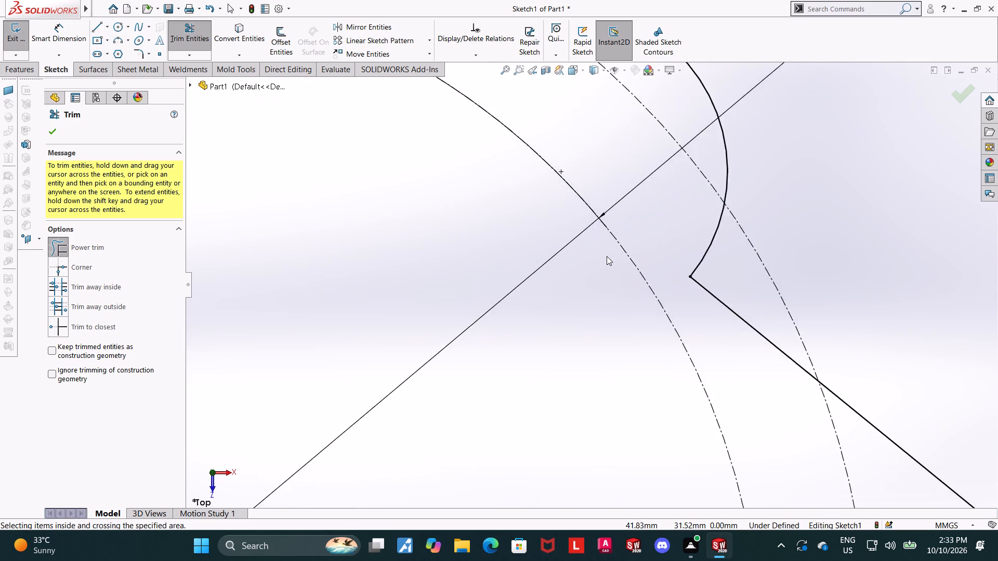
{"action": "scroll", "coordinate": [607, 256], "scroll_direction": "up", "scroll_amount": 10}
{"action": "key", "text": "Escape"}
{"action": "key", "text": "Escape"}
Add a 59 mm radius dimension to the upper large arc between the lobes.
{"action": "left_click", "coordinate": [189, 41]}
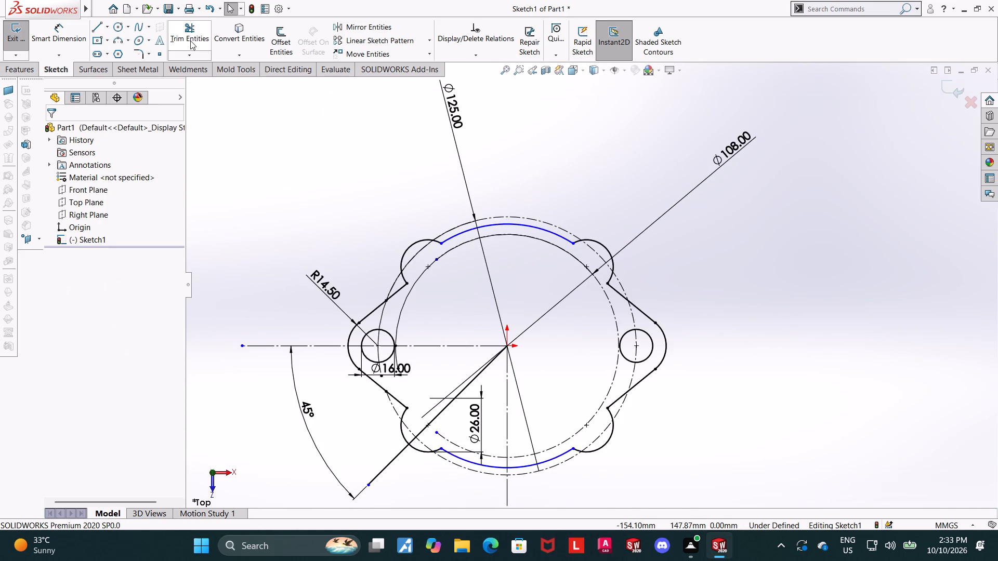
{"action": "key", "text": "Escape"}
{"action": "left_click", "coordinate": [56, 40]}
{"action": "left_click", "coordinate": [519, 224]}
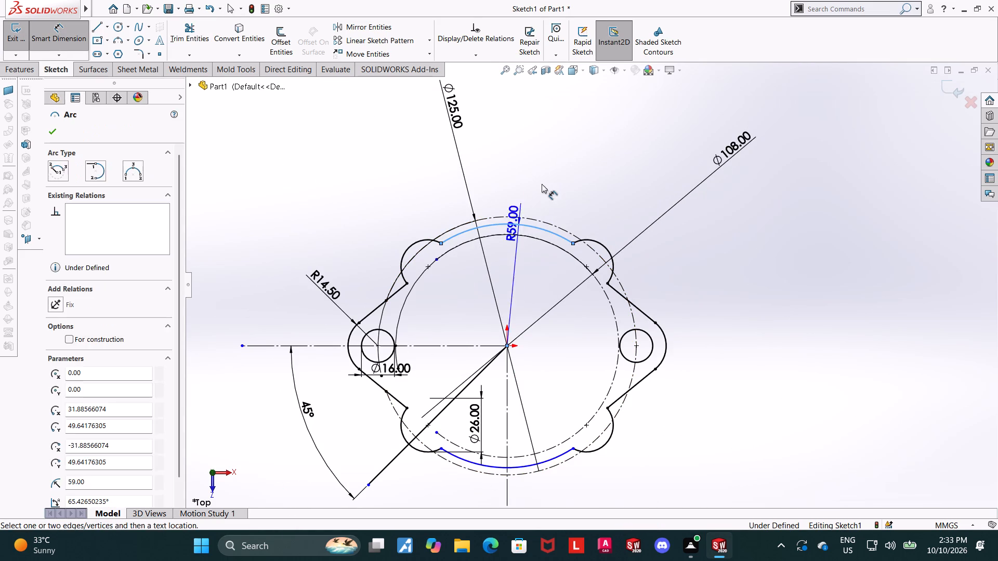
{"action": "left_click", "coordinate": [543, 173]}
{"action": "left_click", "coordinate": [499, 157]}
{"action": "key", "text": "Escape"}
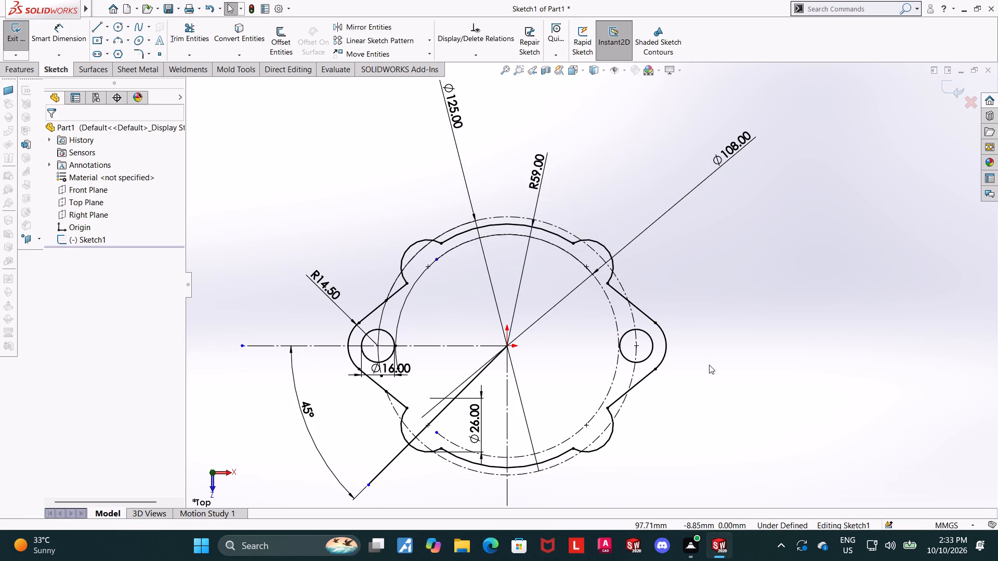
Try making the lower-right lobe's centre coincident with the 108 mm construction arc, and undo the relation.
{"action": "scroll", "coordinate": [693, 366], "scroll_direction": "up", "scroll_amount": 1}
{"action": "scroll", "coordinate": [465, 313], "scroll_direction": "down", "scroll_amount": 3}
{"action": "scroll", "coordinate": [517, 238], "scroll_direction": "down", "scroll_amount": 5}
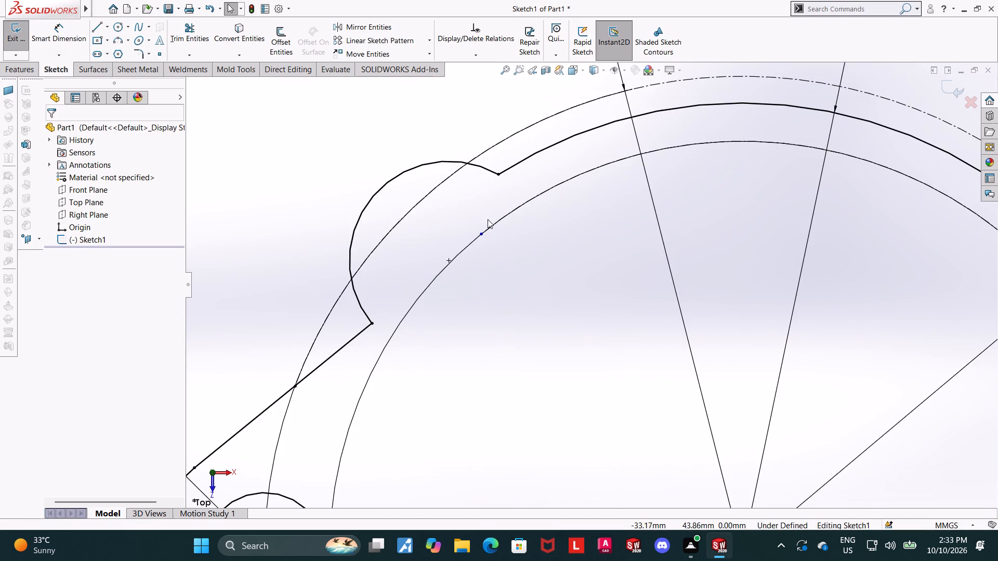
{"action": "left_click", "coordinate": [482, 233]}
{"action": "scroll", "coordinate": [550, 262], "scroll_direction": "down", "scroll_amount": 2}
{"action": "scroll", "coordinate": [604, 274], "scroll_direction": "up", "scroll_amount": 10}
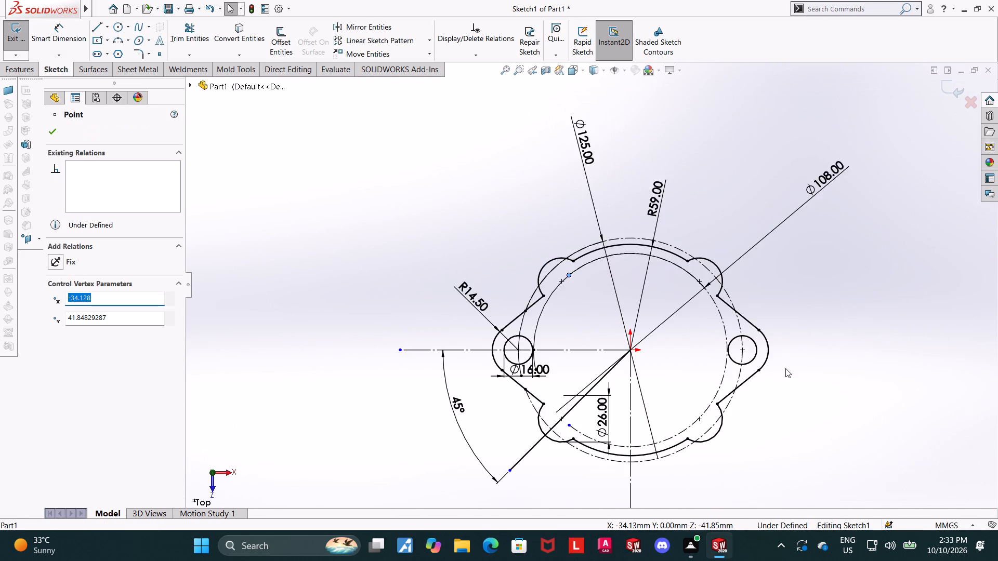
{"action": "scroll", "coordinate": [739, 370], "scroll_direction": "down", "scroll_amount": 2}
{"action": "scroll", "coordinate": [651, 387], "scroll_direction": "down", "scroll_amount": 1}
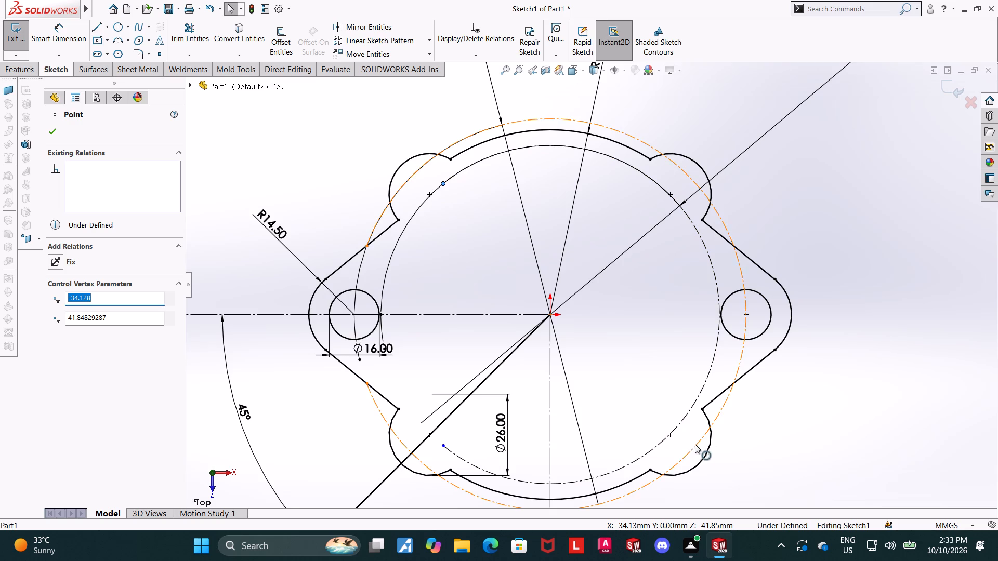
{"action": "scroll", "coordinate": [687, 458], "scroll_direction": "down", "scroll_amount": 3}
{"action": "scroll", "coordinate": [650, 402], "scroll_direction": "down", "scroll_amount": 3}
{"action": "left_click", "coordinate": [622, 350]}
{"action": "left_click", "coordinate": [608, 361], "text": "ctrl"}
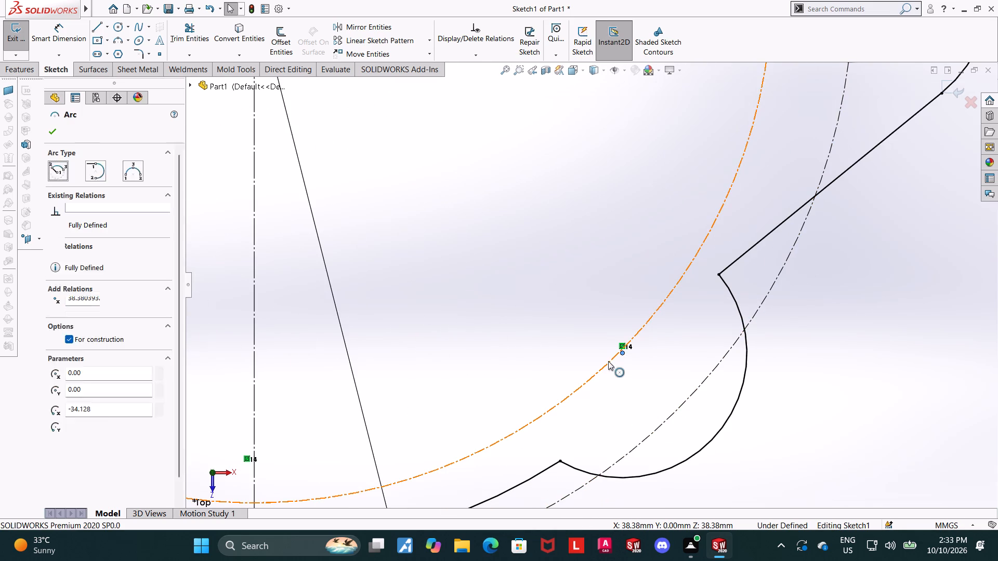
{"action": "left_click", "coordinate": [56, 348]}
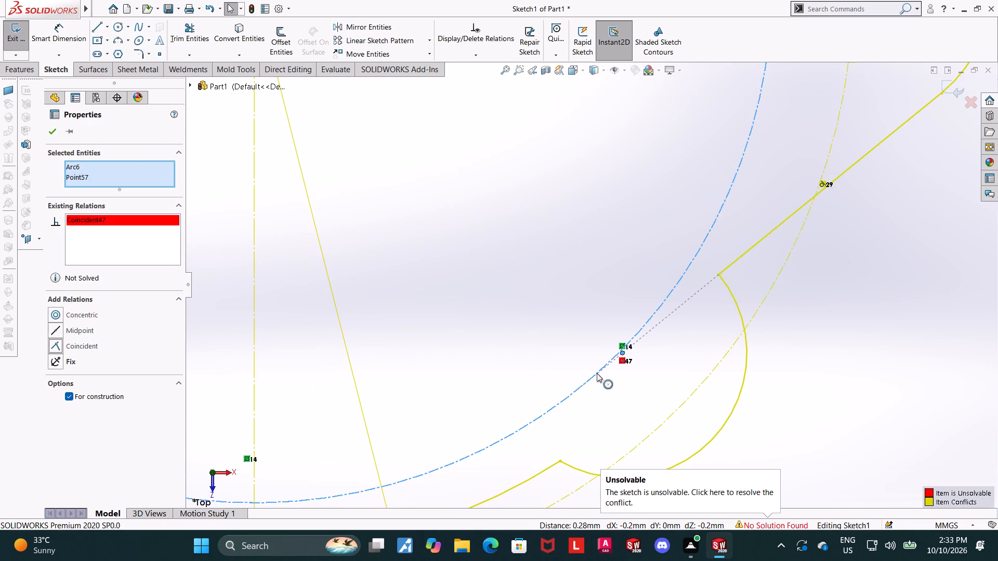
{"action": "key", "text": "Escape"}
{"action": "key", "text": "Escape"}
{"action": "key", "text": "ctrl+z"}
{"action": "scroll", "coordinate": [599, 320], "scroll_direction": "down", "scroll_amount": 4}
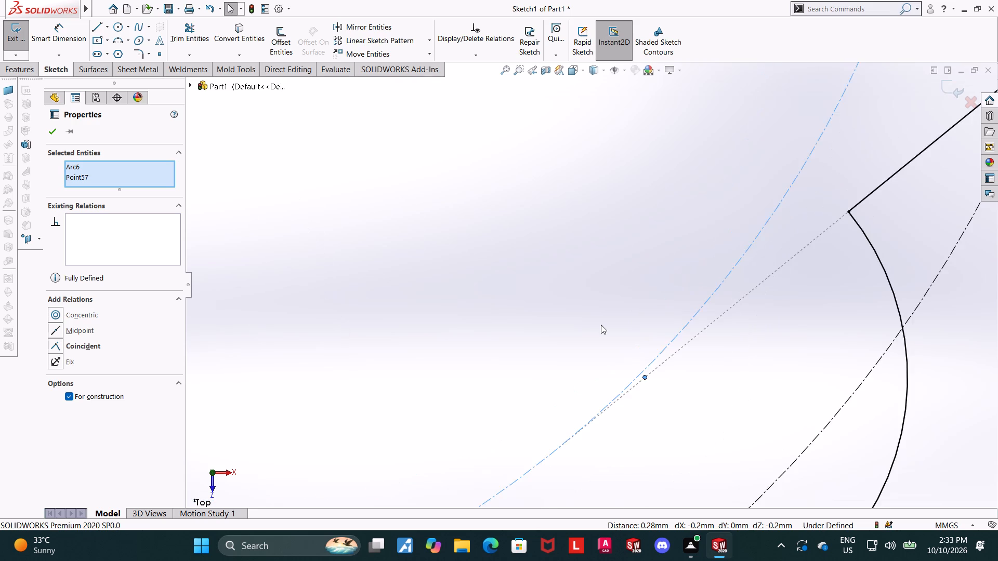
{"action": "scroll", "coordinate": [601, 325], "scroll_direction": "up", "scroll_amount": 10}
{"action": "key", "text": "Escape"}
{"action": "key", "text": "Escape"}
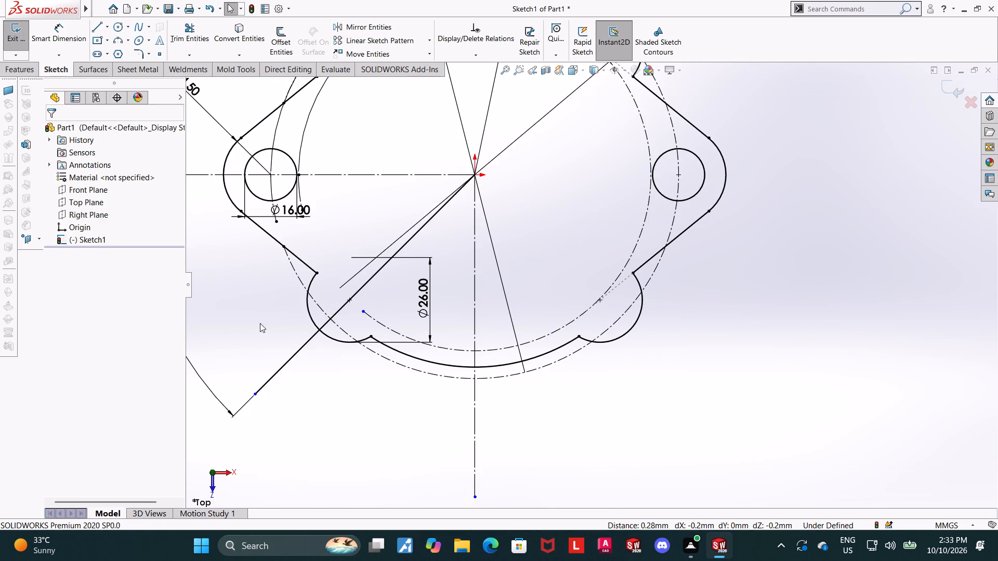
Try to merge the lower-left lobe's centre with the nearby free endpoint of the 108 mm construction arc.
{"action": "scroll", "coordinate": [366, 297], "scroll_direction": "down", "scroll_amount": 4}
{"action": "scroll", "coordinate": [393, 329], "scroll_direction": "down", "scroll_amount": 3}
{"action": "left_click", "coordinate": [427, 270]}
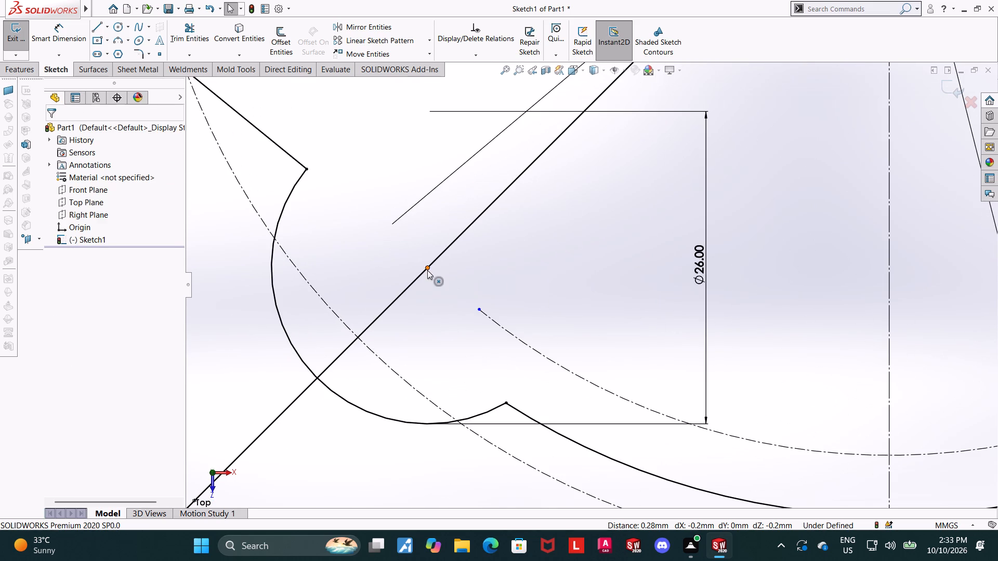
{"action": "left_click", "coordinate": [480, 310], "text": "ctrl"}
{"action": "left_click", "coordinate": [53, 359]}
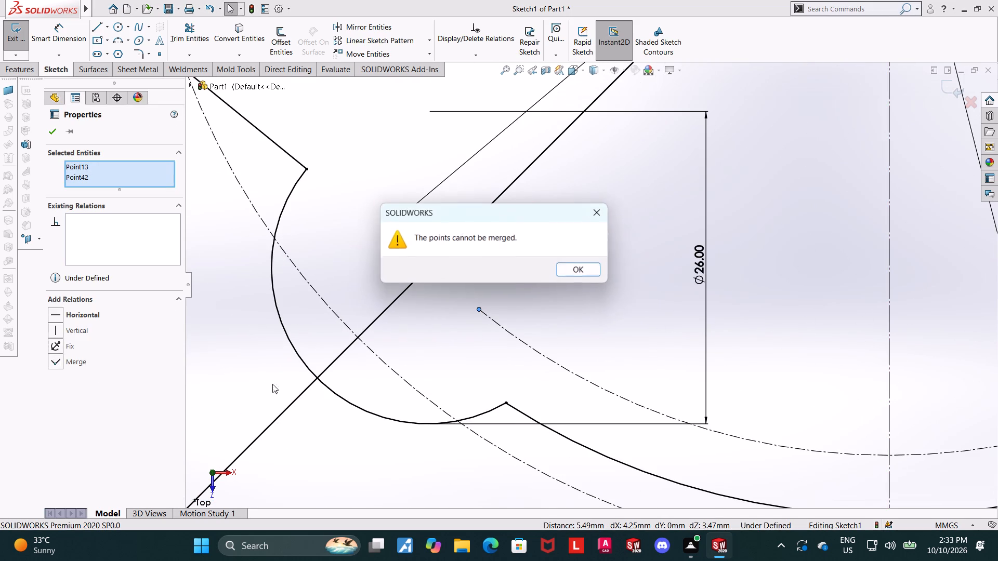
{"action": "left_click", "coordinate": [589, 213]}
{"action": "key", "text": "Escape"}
Undo the recent radius dimension, trims and lobe mirroring, back to the single untrimmed 26 mm circle at lower left.
{"action": "scroll", "coordinate": [553, 311], "scroll_direction": "up", "scroll_amount": 5}
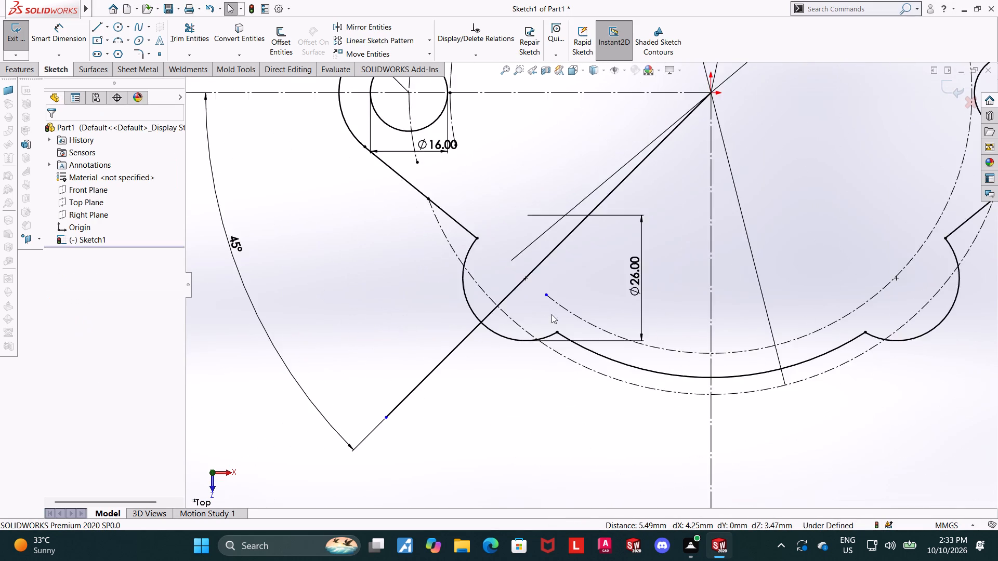
{"action": "scroll", "coordinate": [578, 318], "scroll_direction": "up", "scroll_amount": 5}
{"action": "scroll", "coordinate": [727, 121], "scroll_direction": "down", "scroll_amount": 2}
{"action": "scroll", "coordinate": [653, 194], "scroll_direction": "down", "scroll_amount": 4}
{"action": "scroll", "coordinate": [750, 115], "scroll_direction": "down", "scroll_amount": 2}
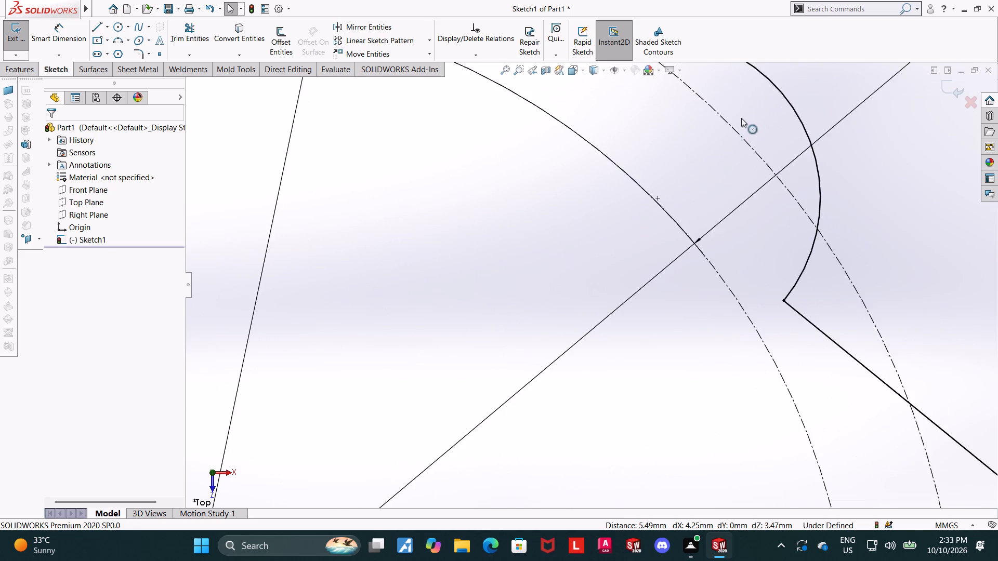
{"action": "scroll", "coordinate": [741, 118], "scroll_direction": "down", "scroll_amount": 6}
{"action": "scroll", "coordinate": [699, 297], "scroll_direction": "up", "scroll_amount": 12}
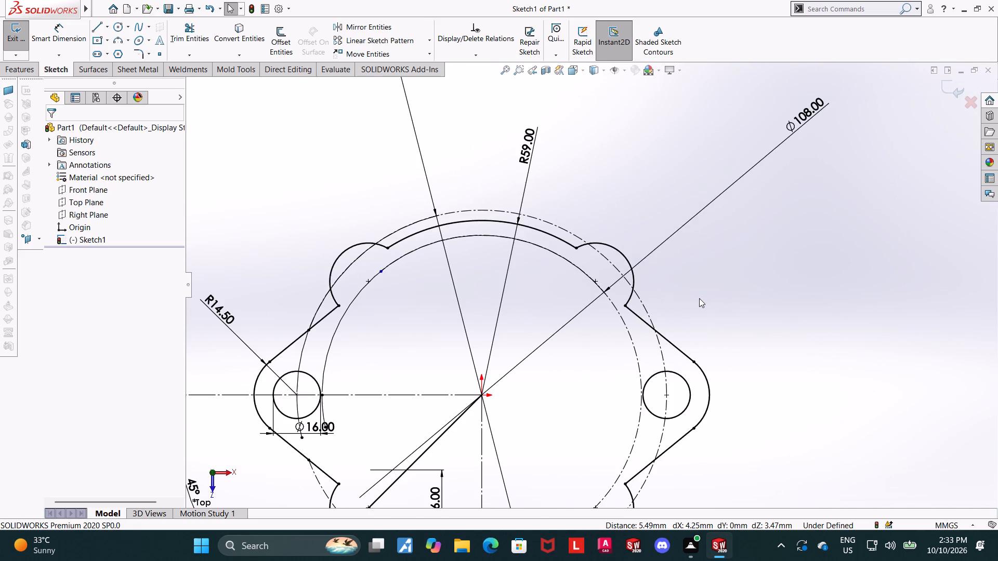
{"action": "key", "text": "ctrl+z"}
{"action": "key", "text": "ctrl+z"}
{"action": "key", "text": "ctrl+z"}
{"action": "key", "text": "ctrl+z"}
{"action": "key", "text": "ctrl+z"}
{"action": "key", "text": "ctrl+z"}
{"action": "key", "text": "ctrl+z"}
{"action": "key", "text": "ctrl+z"}
{"action": "key", "text": "ctrl+z"}
{"action": "key", "text": "ctrl+z"}
{"action": "key", "text": "ctrl+z"}
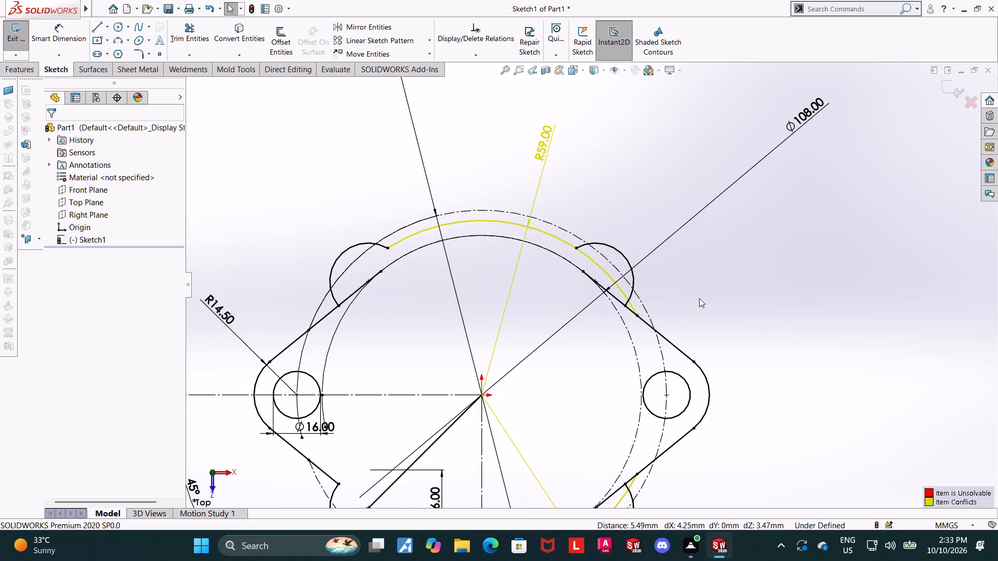
{"action": "key", "text": "ctrl+z"}
{"action": "key", "text": "ctrl+z"}
{"action": "key", "text": "ctrl+z"}
{"action": "key", "text": "ctrl+z"}
{"action": "key", "text": "ctrl+z"}
{"action": "key", "text": "ctrl+z"}
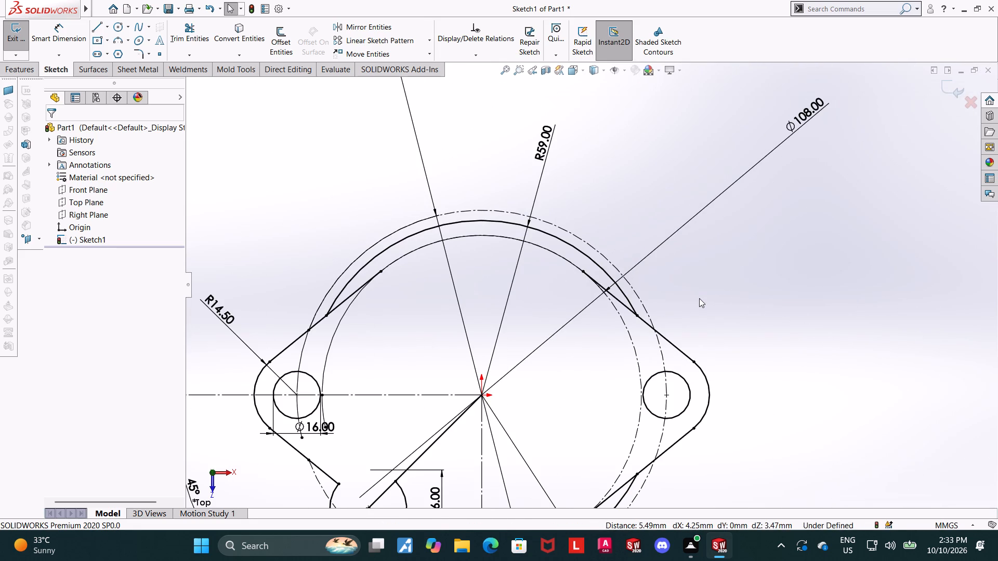
Trim the inner portion of the 26 mm circle between the lug's tangent line and the R59 arc, leaving only the outer lobe arc.
{"action": "scroll", "coordinate": [699, 298], "scroll_direction": "down", "scroll_amount": 2, "text": "ctrl"}
{"action": "middle_click_drag", "start_coordinate": [710, 298], "coordinate": [873, 182]}
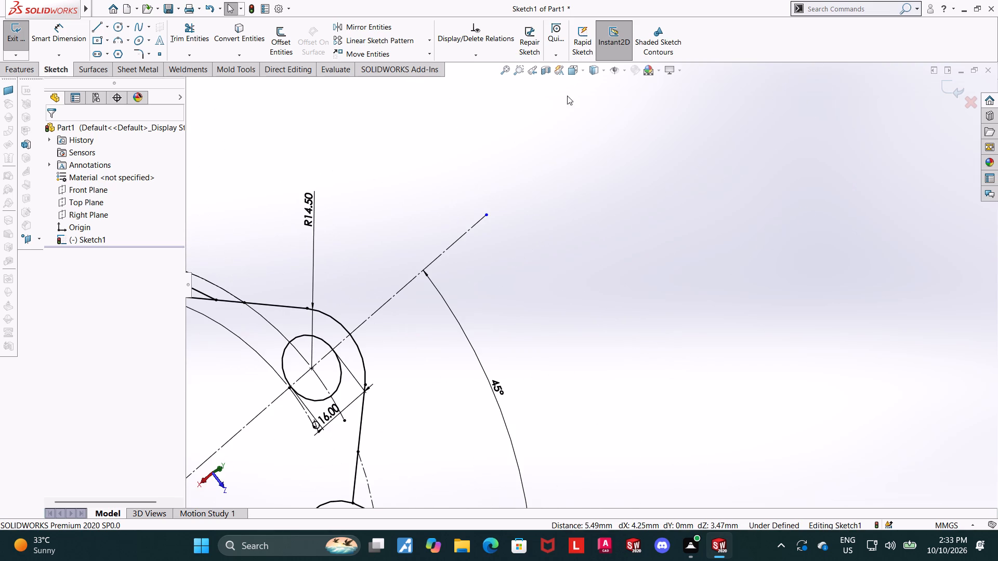
{"action": "left_click", "coordinate": [573, 71]}
{"action": "middle_click_drag", "start_coordinate": [586, 284], "coordinate": [442, 341]}
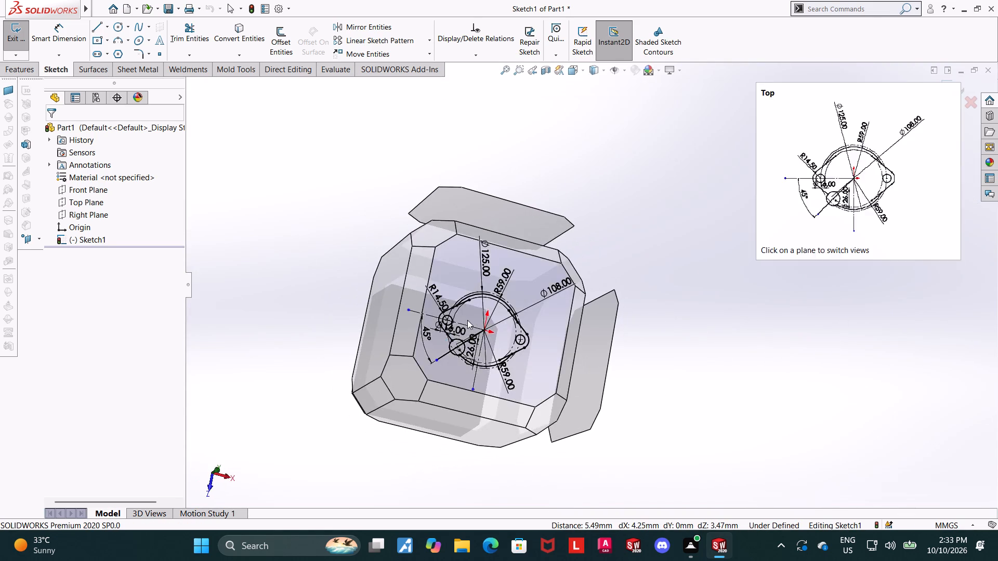
{"action": "left_click", "coordinate": [467, 319]}
{"action": "scroll", "coordinate": [559, 402], "scroll_direction": "up", "scroll_amount": 1}
{"action": "left_click", "coordinate": [72, 242]}
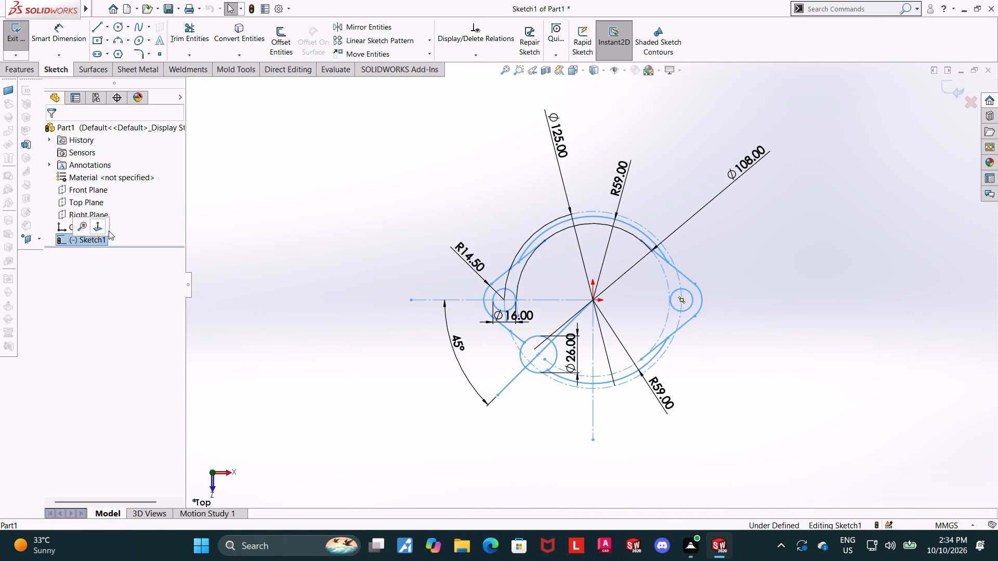
{"action": "left_click", "coordinate": [99, 225]}
{"action": "left_click", "coordinate": [749, 270]}
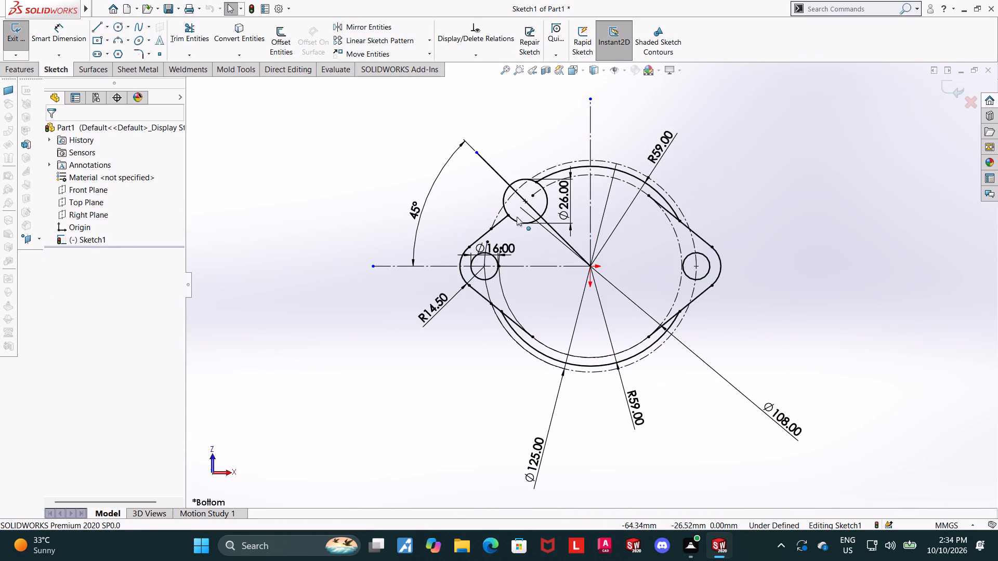
{"action": "scroll", "coordinate": [570, 206], "scroll_direction": "down", "scroll_amount": 3}
{"action": "scroll", "coordinate": [521, 196], "scroll_direction": "down", "scroll_amount": 1}
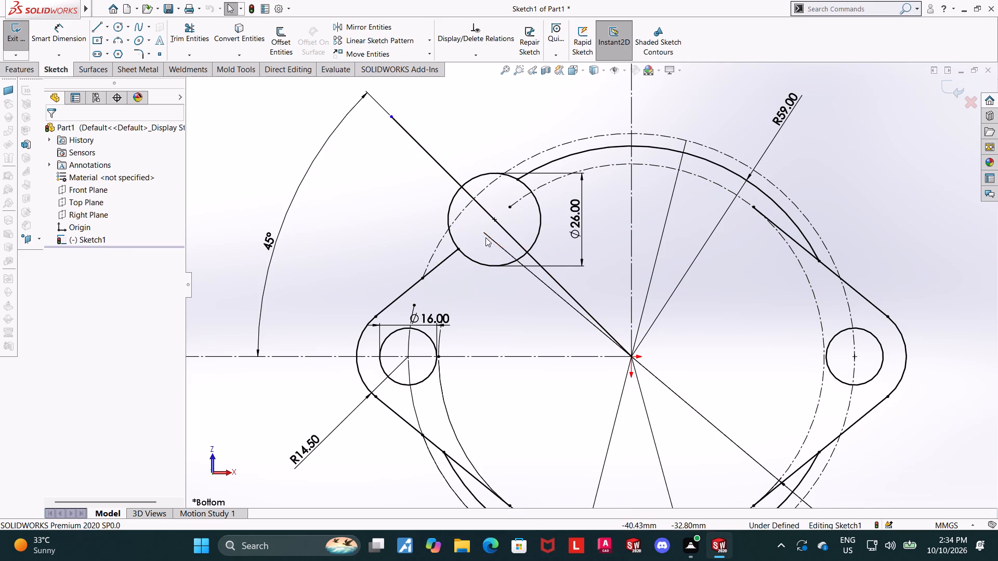
{"action": "scroll", "coordinate": [485, 237], "scroll_direction": "down", "scroll_amount": 3}
{"action": "left_click", "coordinate": [191, 34]}
{"action": "left_click_drag", "start_coordinate": [488, 266], "coordinate": [484, 299]}
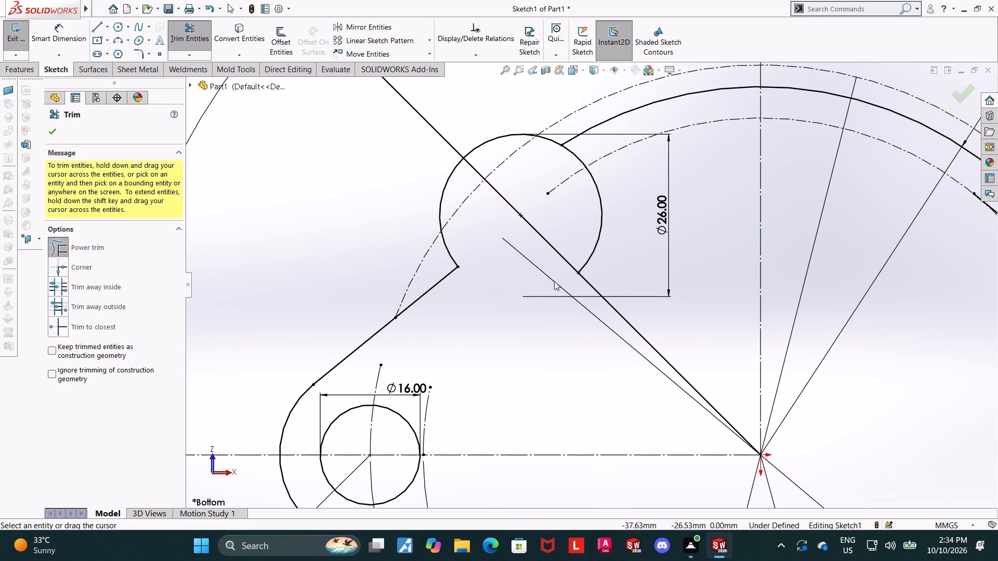
{"action": "left_click_drag", "start_coordinate": [577, 215], "coordinate": [621, 231]}
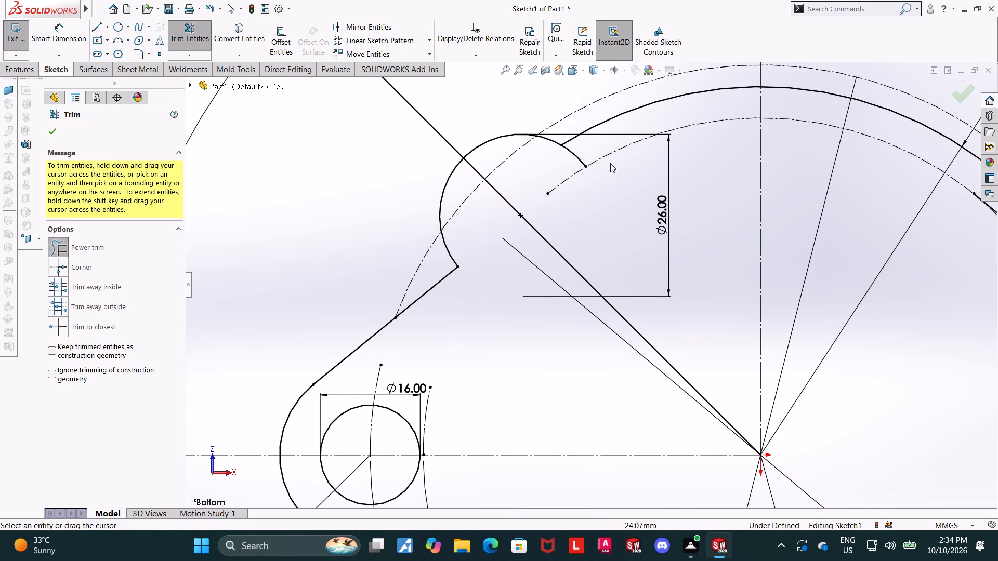
{"action": "left_click_drag", "start_coordinate": [595, 149], "coordinate": [567, 158]}
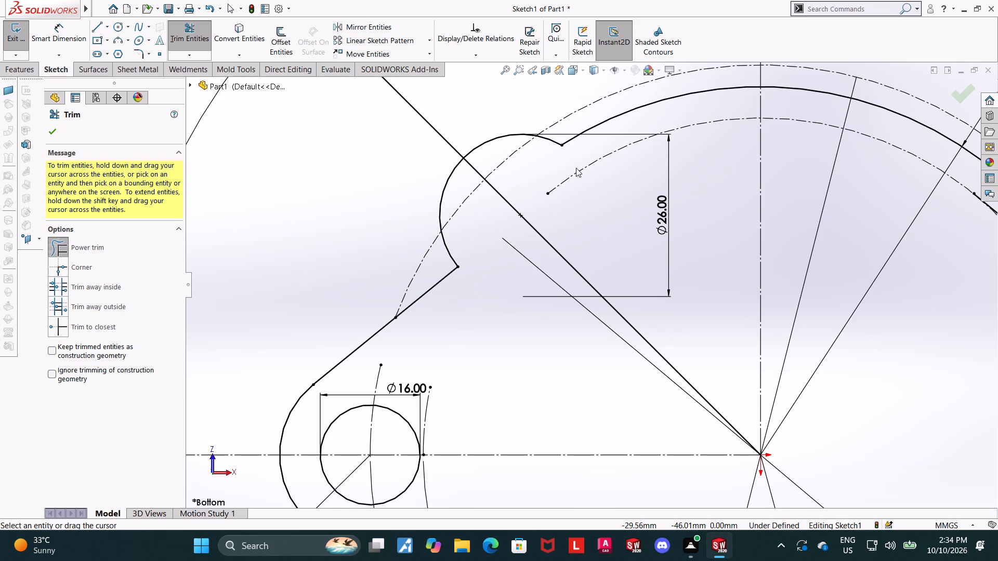
{"action": "scroll", "coordinate": [576, 168], "scroll_direction": "down", "scroll_amount": 3}
{"action": "scroll", "coordinate": [576, 168], "scroll_direction": "up", "scroll_amount": 10}
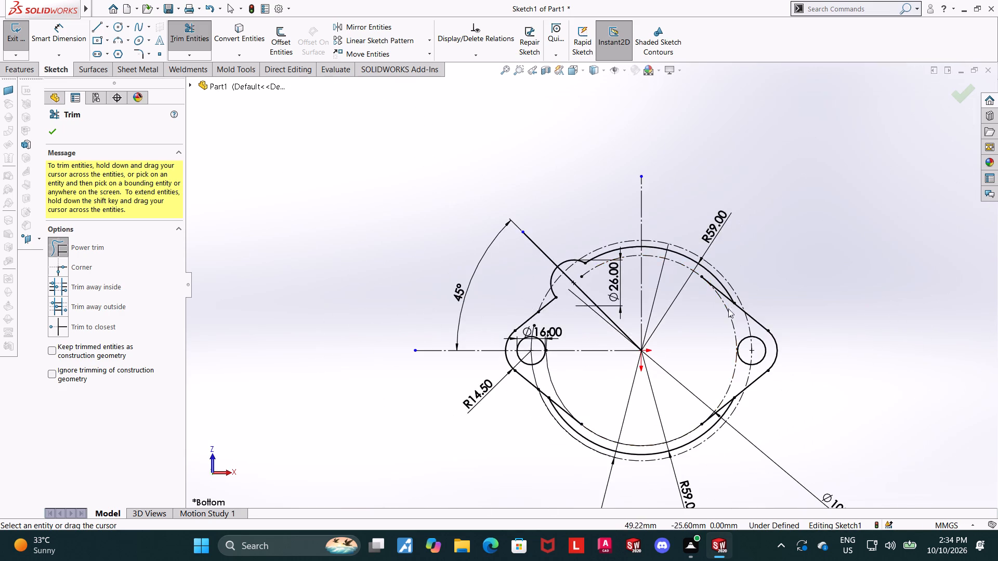
{"action": "scroll", "coordinate": [752, 376], "scroll_direction": "up", "scroll_amount": 4}
{"action": "scroll", "coordinate": [698, 383], "scroll_direction": "down", "scroll_amount": 3}
{"action": "scroll", "coordinate": [612, 234], "scroll_direction": "down", "scroll_amount": 3}
{"action": "key", "text": "Escape"}
{"action": "key", "text": "Escape"}
{"action": "key", "text": "Escape"}
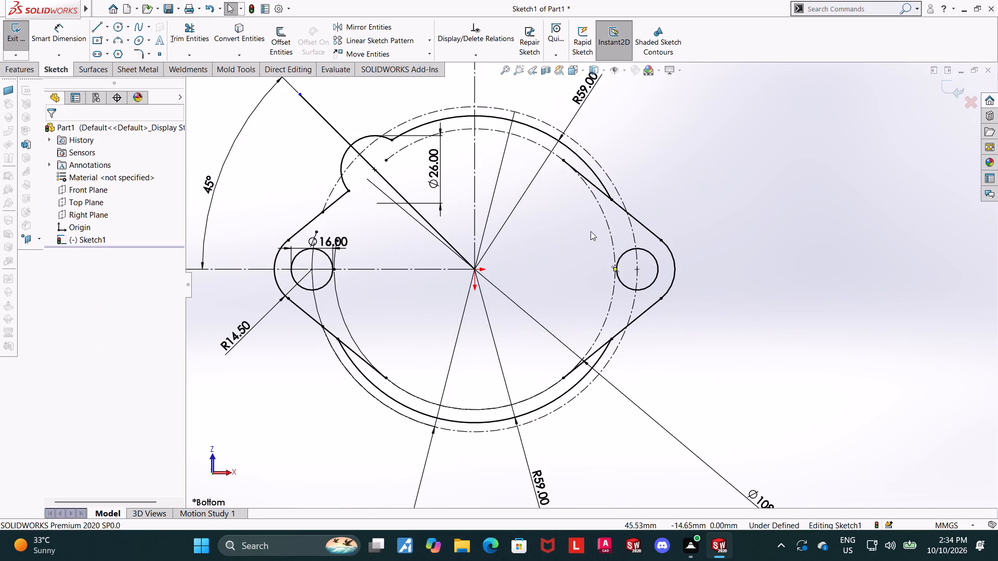
{"action": "key", "text": "Escape"}
{"action": "key", "text": "Escape"}
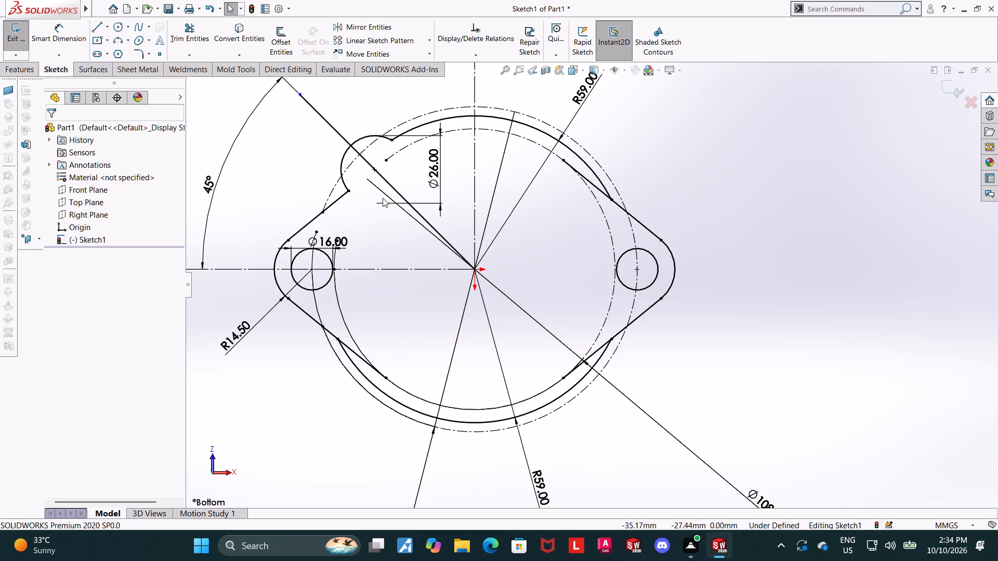
Trim the 125 mm construction circle beside the 26 mm lobe, outside the adjacent R59 arc, and outside the opposite R59 arc.
{"action": "left_click", "coordinate": [201, 26]}
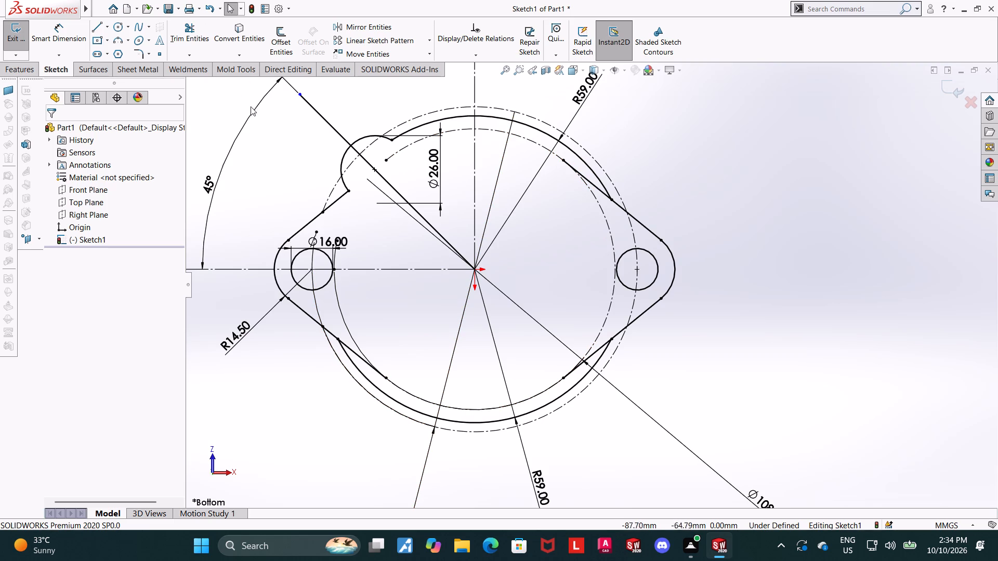
{"action": "left_click_drag", "start_coordinate": [338, 184], "coordinate": [318, 146]}
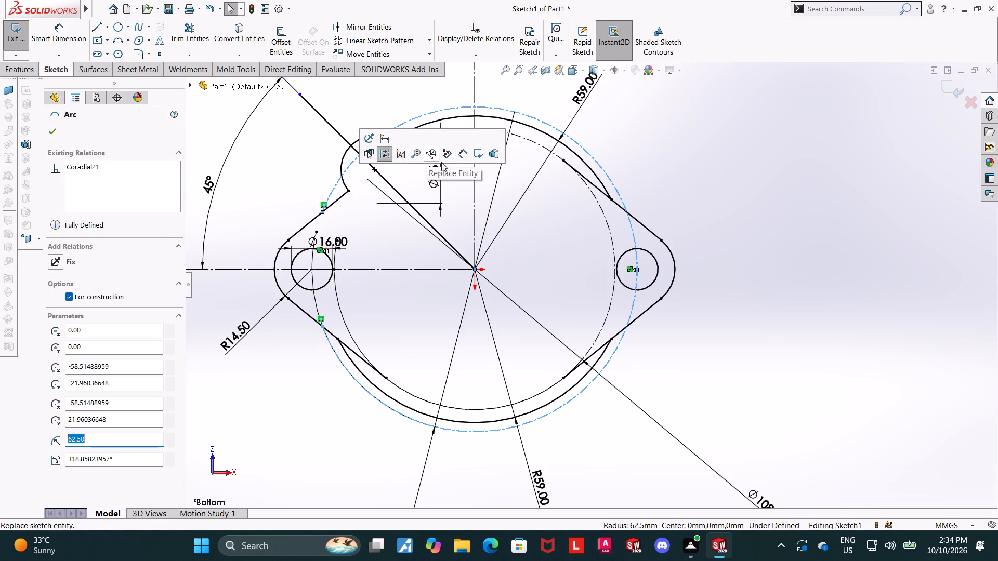
{"action": "key", "text": "Escape"}
{"action": "key", "text": "Escape"}
{"action": "left_click", "coordinate": [192, 34]}
{"action": "scroll", "coordinate": [322, 173], "scroll_direction": "down", "scroll_amount": 2}
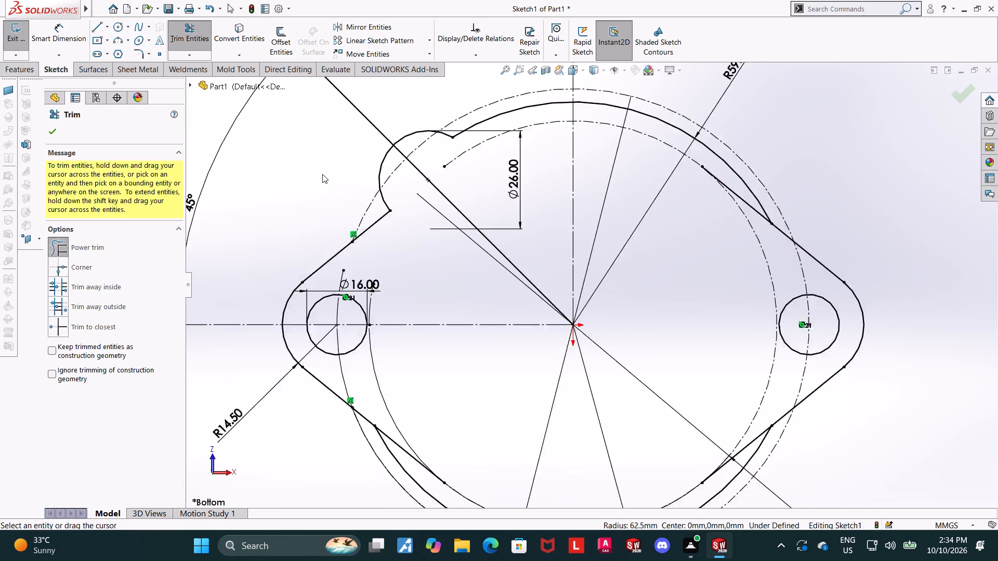
{"action": "scroll", "coordinate": [322, 174], "scroll_direction": "down", "scroll_amount": 1}
{"action": "left_click_drag", "start_coordinate": [398, 229], "coordinate": [377, 205]}
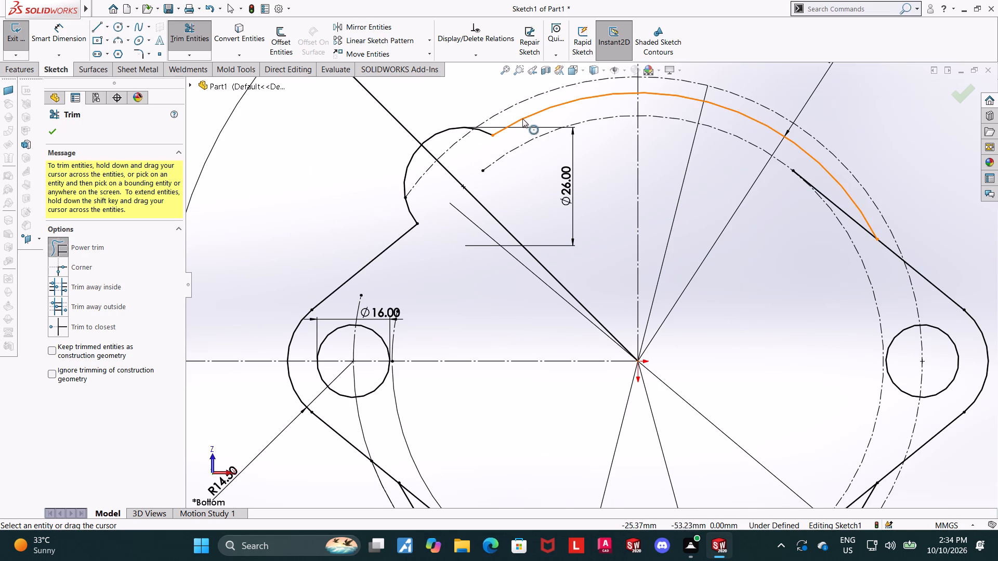
{"action": "left_click_drag", "start_coordinate": [519, 115], "coordinate": [509, 97]}
{"action": "scroll", "coordinate": [771, 131], "scroll_direction": "down", "scroll_amount": 2}
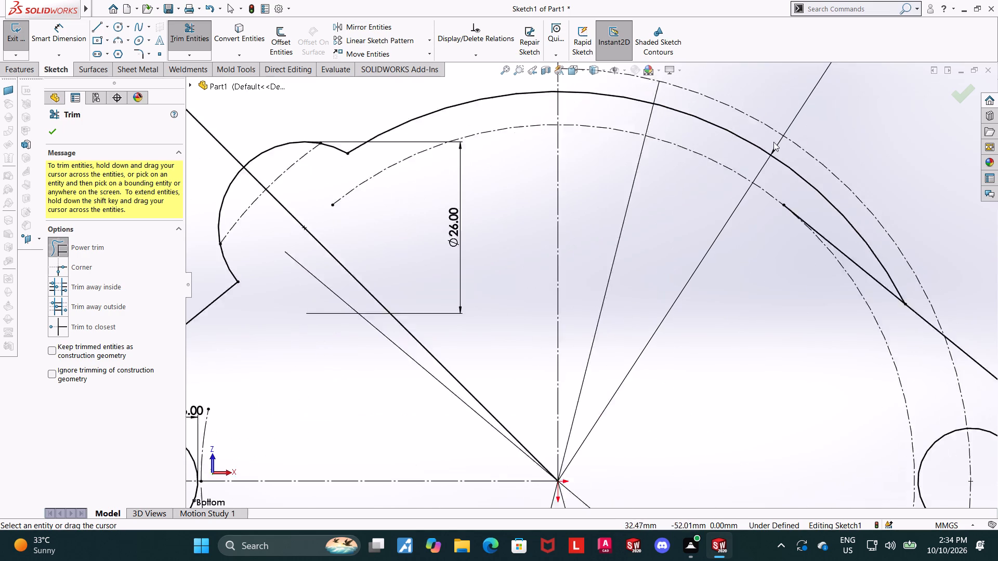
{"action": "scroll", "coordinate": [773, 142], "scroll_direction": "down", "scroll_amount": 1}
{"action": "scroll", "coordinate": [783, 232], "scroll_direction": "up", "scroll_amount": 9}
{"action": "scroll", "coordinate": [527, 433], "scroll_direction": "down", "scroll_amount": 4}
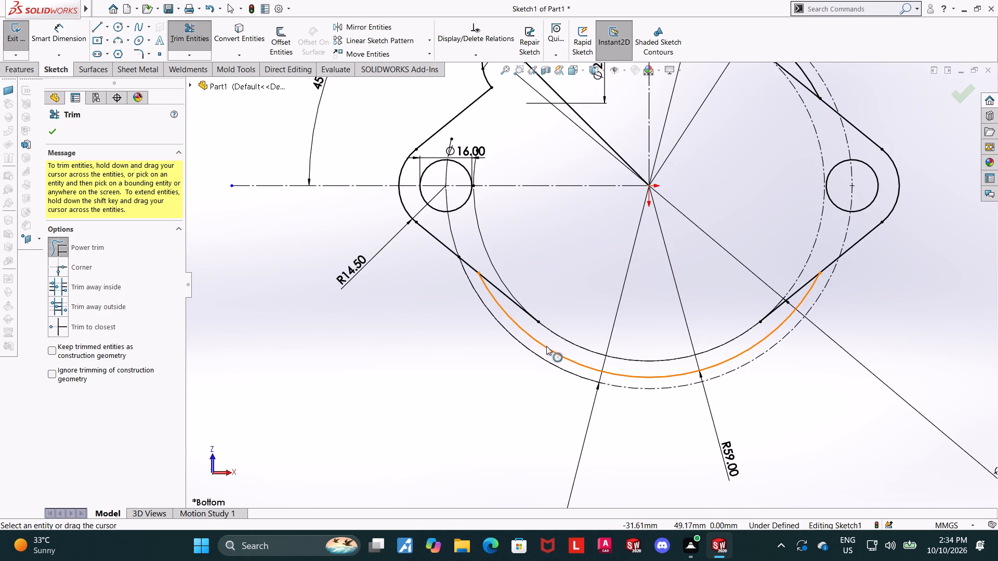
{"action": "left_click_drag", "start_coordinate": [557, 358], "coordinate": [551, 372]}
{"action": "key", "text": "Escape"}
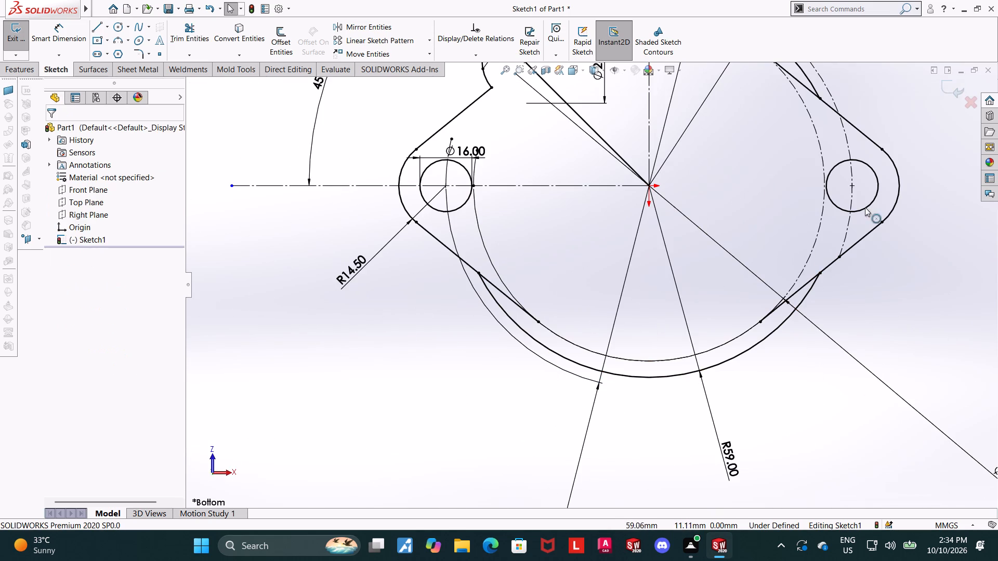
Delete the leftover 125 mm construction arcs through the right lug and inside the 26 mm lobe.
{"action": "left_click", "coordinate": [849, 225]}
{"action": "key", "text": "Delete"}
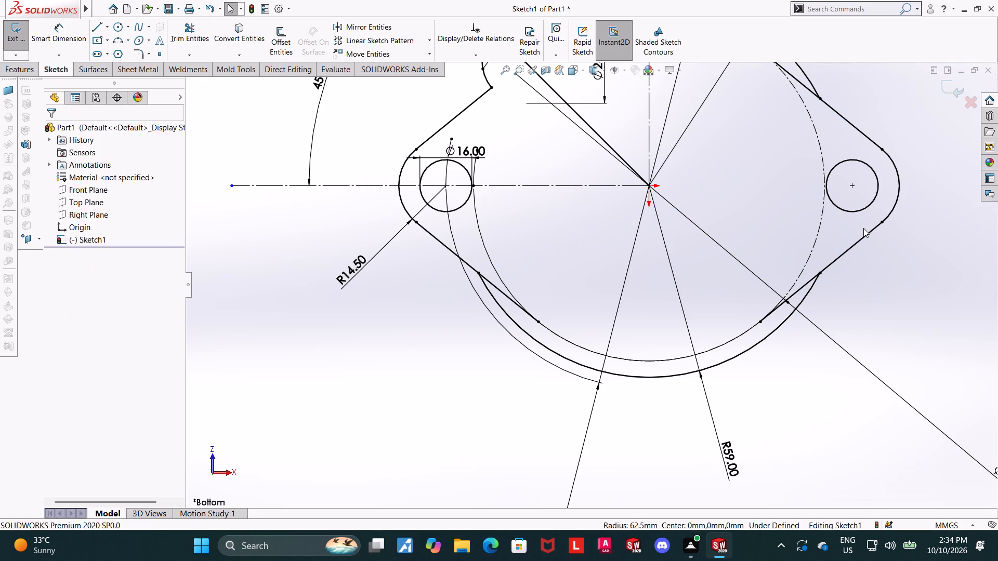
{"action": "scroll", "coordinate": [863, 228], "scroll_direction": "down", "scroll_amount": 2}
{"action": "scroll", "coordinate": [863, 228], "scroll_direction": "up", "scroll_amount": 5}
{"action": "scroll", "coordinate": [514, 140], "scroll_direction": "down", "scroll_amount": 3}
{"action": "key", "text": "Escape"}
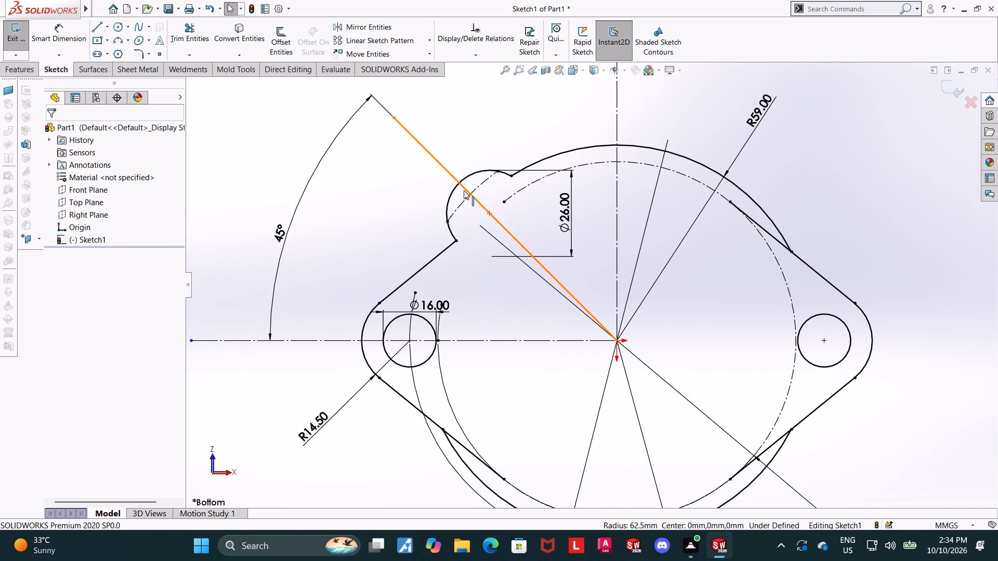
{"action": "left_click", "coordinate": [464, 203]}
{"action": "key", "text": "Delete"}
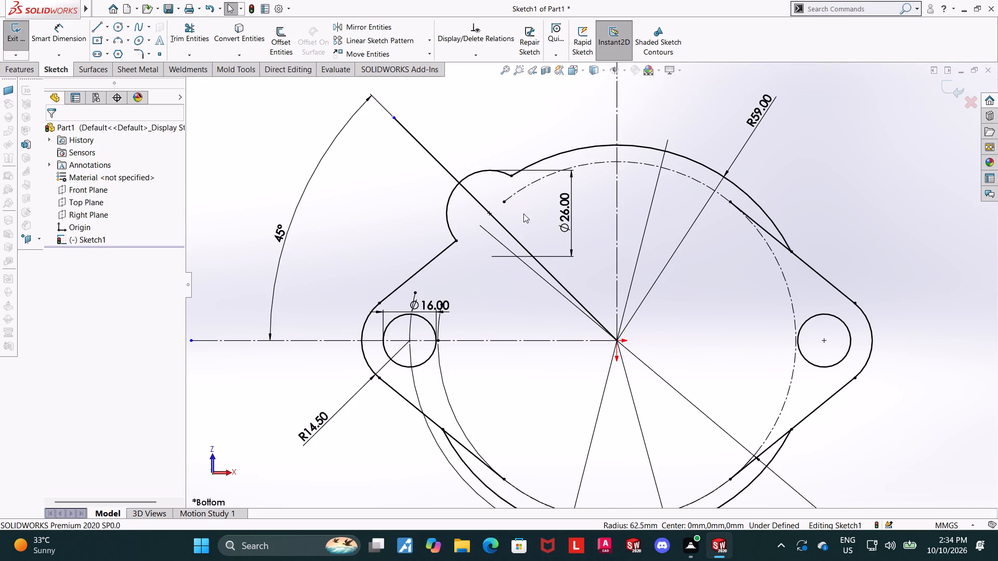
Trim the end of the left lug's lower tangent line that extends inside the lower R59 arc.
{"action": "scroll", "coordinate": [504, 240], "scroll_direction": "down", "scroll_amount": 1}
{"action": "scroll", "coordinate": [504, 307], "scroll_direction": "up", "scroll_amount": 4}
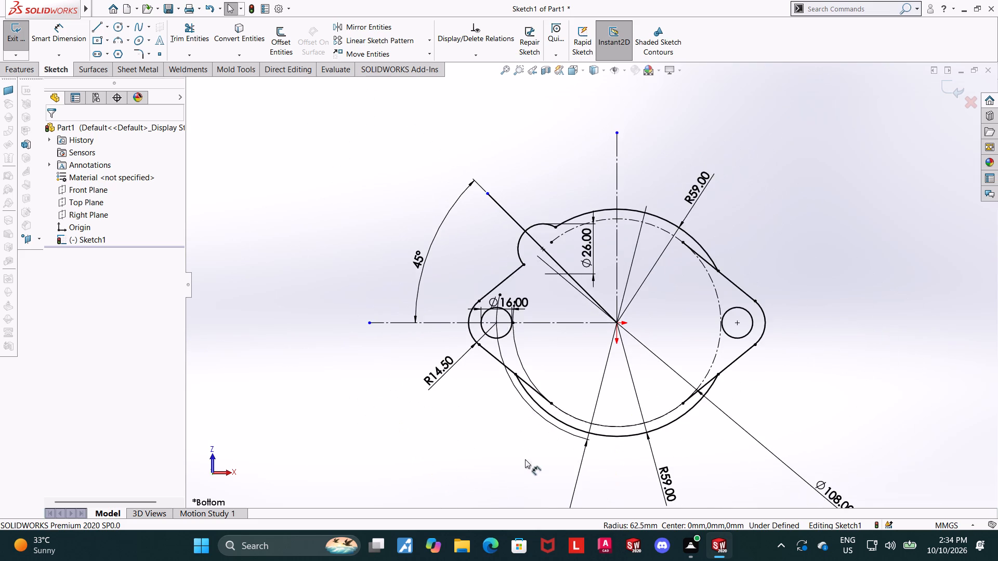
{"action": "scroll", "coordinate": [560, 409], "scroll_direction": "down", "scroll_amount": 3}
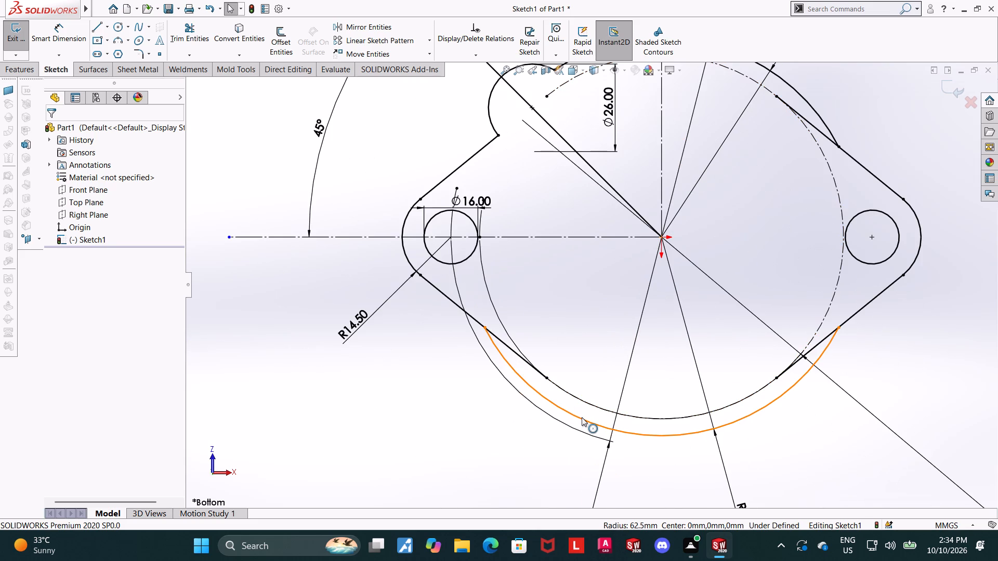
{"action": "left_click", "coordinate": [197, 32]}
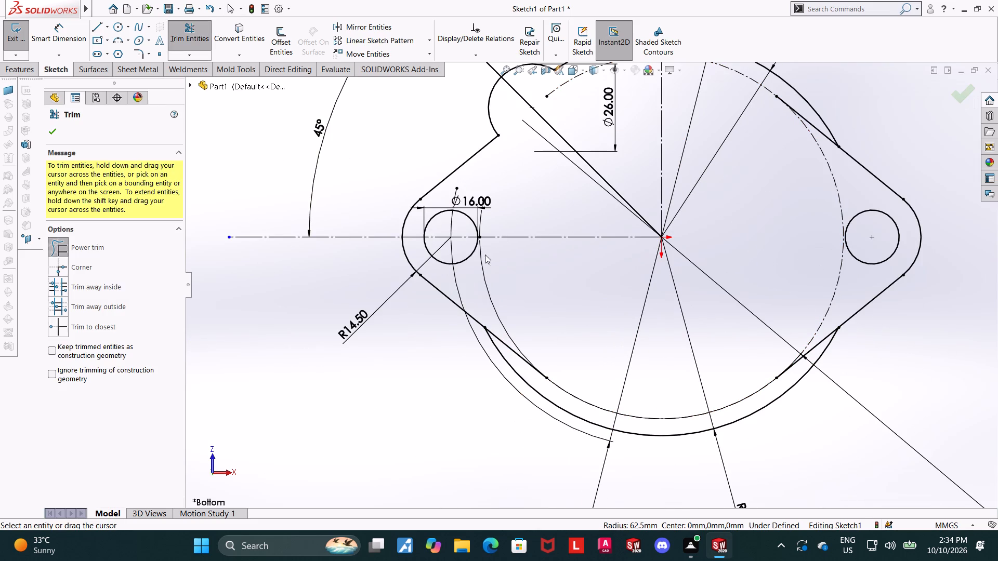
{"action": "scroll", "coordinate": [519, 329], "scroll_direction": "up", "scroll_amount": 2}
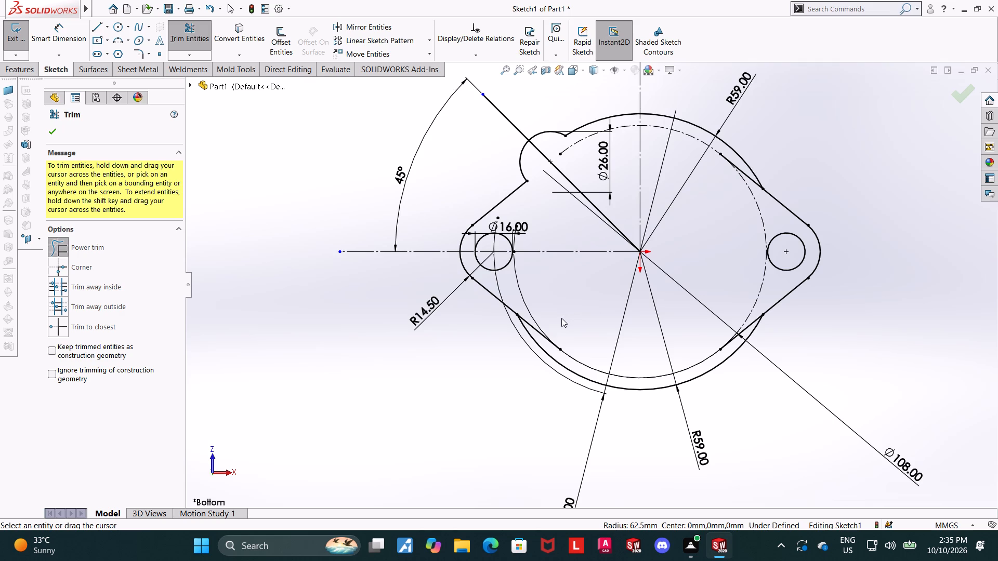
{"action": "scroll", "coordinate": [561, 318], "scroll_direction": "down", "scroll_amount": 6}
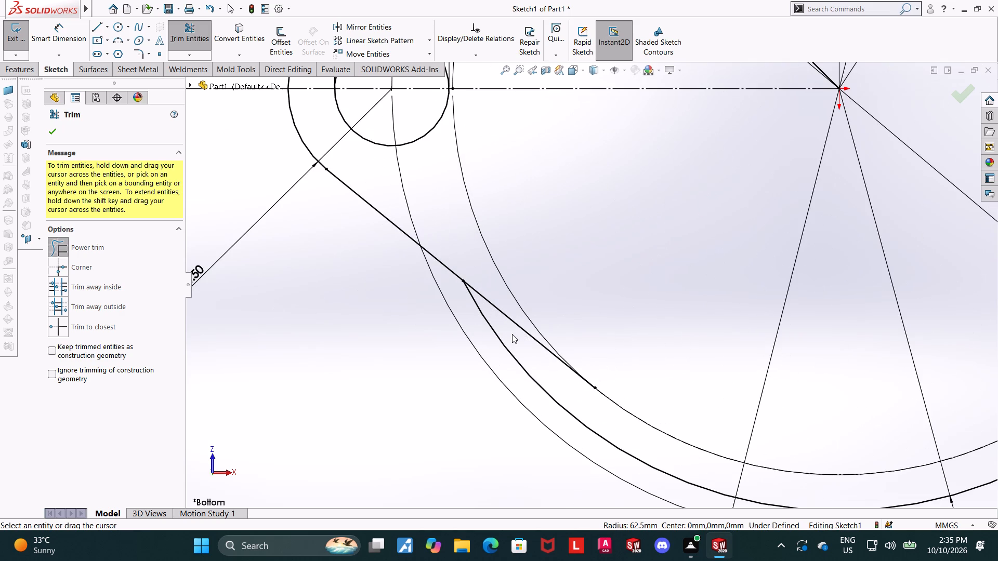
{"action": "left_click_drag", "start_coordinate": [511, 332], "coordinate": [487, 271]}
{"action": "scroll", "coordinate": [485, 274], "scroll_direction": "down", "scroll_amount": 5}
{"action": "scroll", "coordinate": [485, 275], "scroll_direction": "up", "scroll_amount": 11}
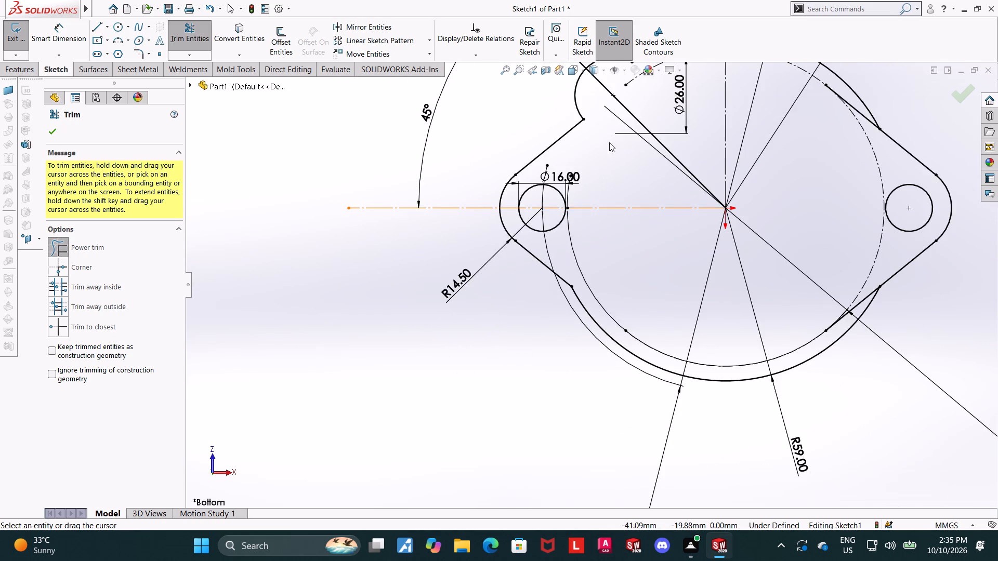
{"action": "scroll", "coordinate": [611, 135], "scroll_direction": "up", "scroll_amount": 2}
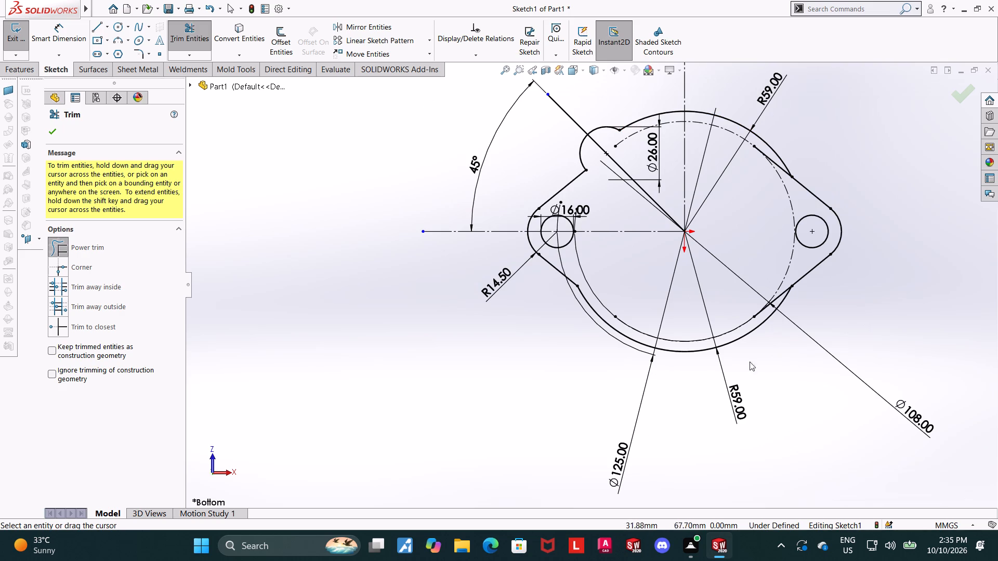
{"action": "scroll", "coordinate": [853, 231], "scroll_direction": "down", "scroll_amount": 1}
{"action": "scroll", "coordinate": [848, 217], "scroll_direction": "up", "scroll_amount": 3}
{"action": "scroll", "coordinate": [678, 195], "scroll_direction": "down", "scroll_amount": 2}
{"action": "key", "text": "Escape"}
{"action": "scroll", "coordinate": [622, 228], "scroll_direction": "down", "scroll_amount": 1}
{"action": "key", "text": "Escape"}
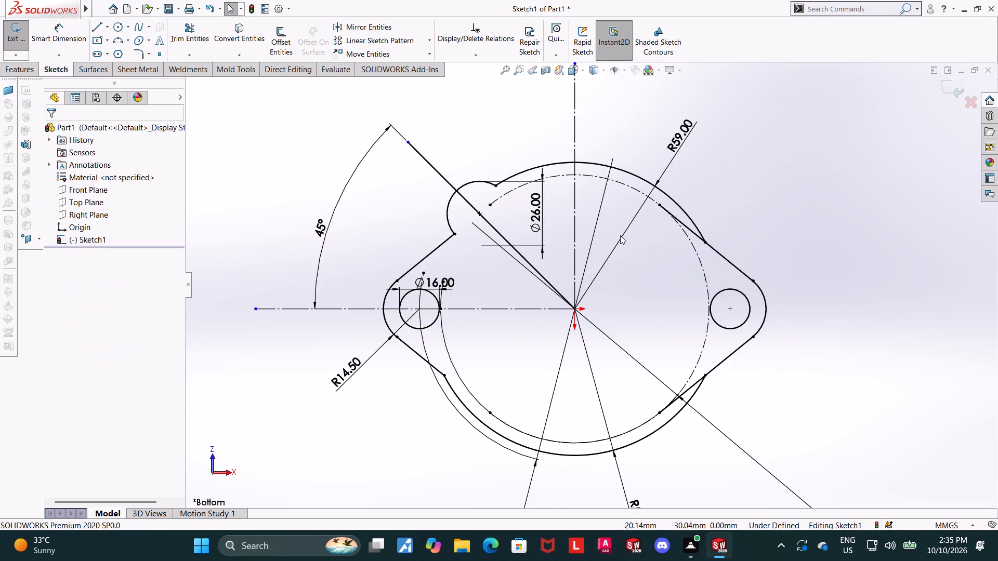
Mirror the 26 mm lobe arc about the horizontal centreline, keeping the original.
{"action": "double_click", "coordinate": [357, 26]}
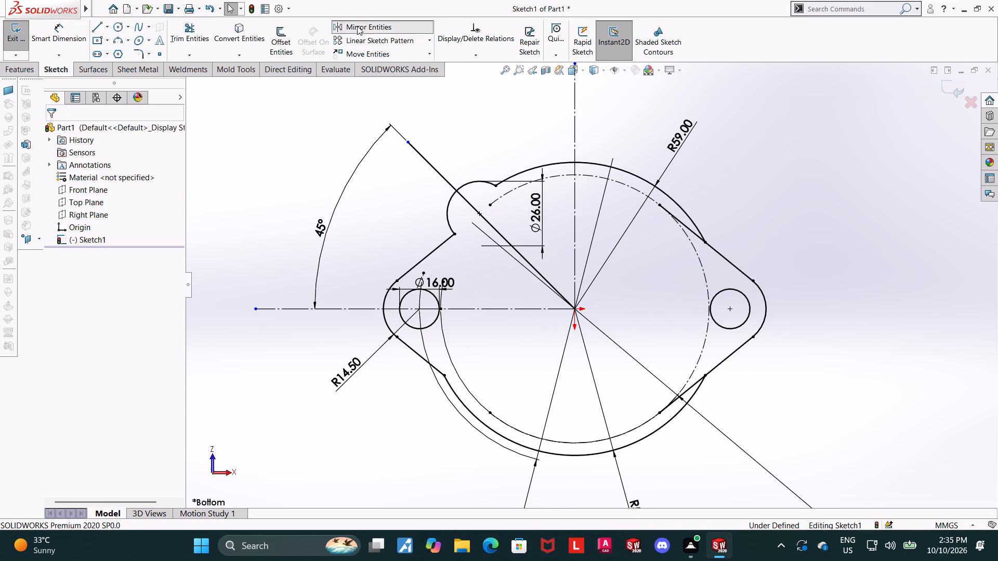
{"action": "left_click", "coordinate": [471, 184]}
{"action": "left_click", "coordinate": [97, 287]}
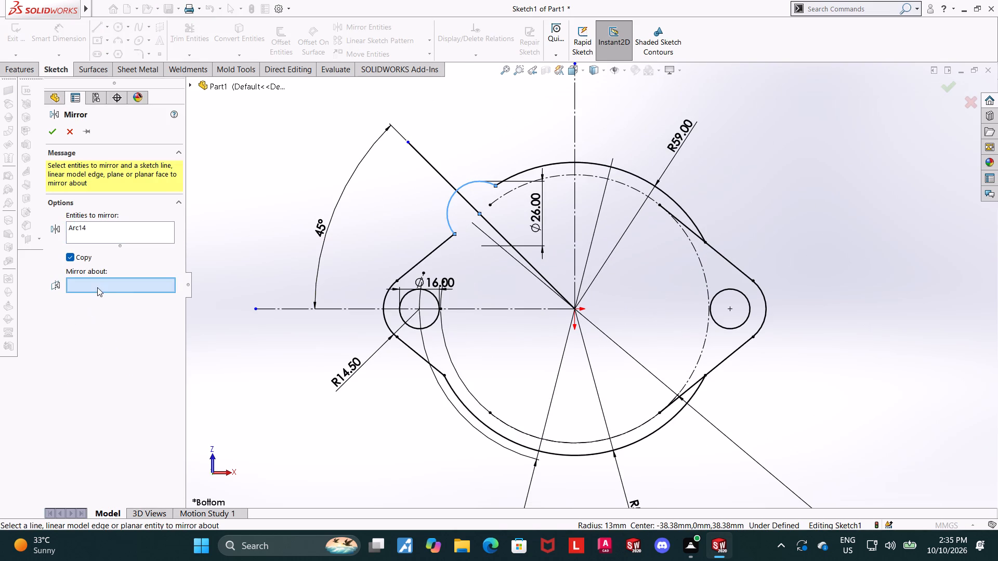
{"action": "left_click", "coordinate": [479, 310]}
{"action": "left_click", "coordinate": [54, 133]}
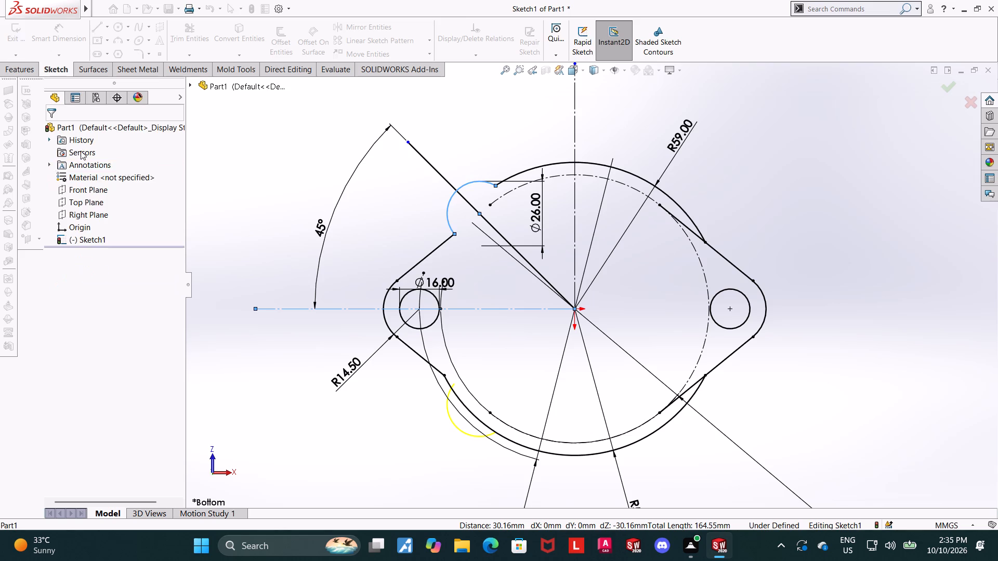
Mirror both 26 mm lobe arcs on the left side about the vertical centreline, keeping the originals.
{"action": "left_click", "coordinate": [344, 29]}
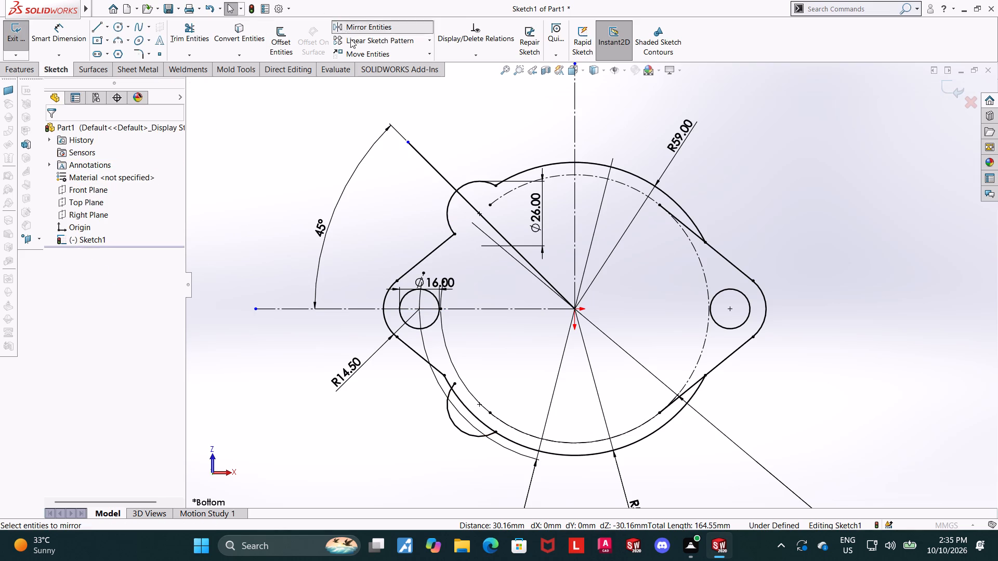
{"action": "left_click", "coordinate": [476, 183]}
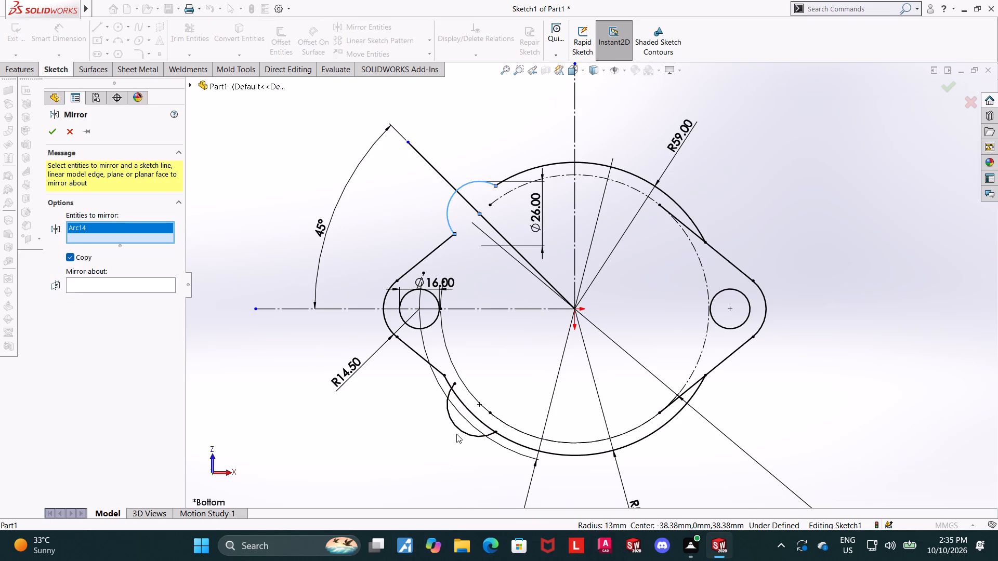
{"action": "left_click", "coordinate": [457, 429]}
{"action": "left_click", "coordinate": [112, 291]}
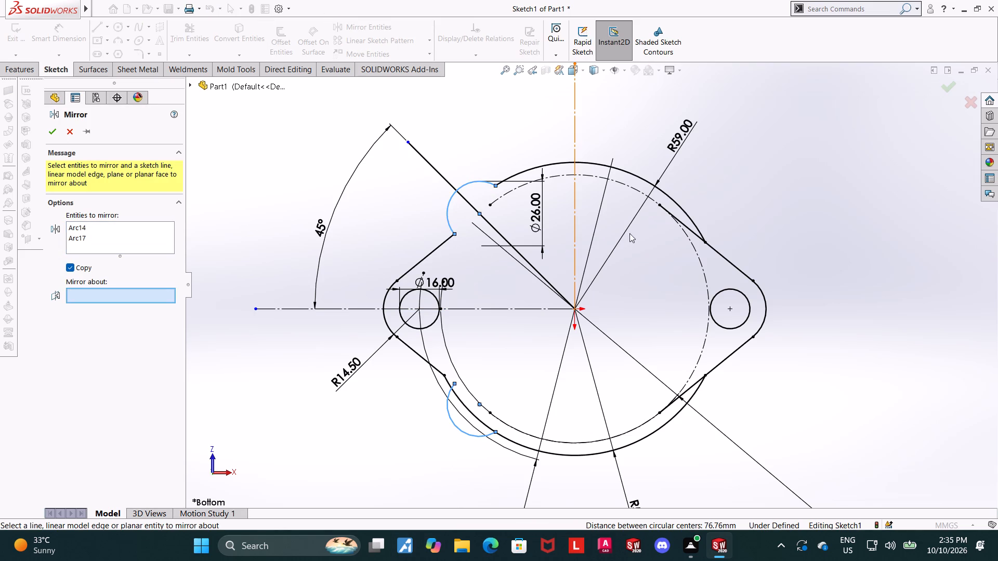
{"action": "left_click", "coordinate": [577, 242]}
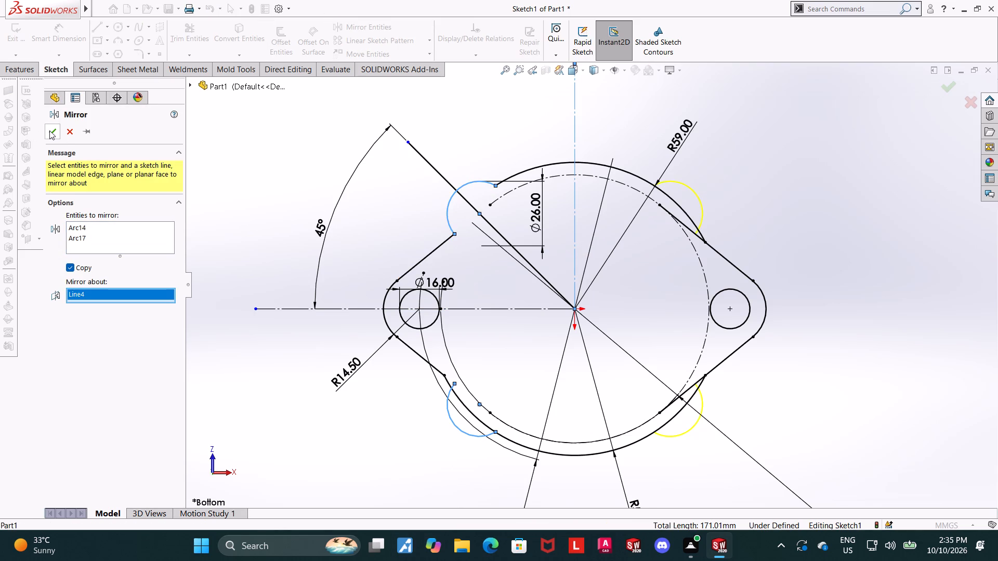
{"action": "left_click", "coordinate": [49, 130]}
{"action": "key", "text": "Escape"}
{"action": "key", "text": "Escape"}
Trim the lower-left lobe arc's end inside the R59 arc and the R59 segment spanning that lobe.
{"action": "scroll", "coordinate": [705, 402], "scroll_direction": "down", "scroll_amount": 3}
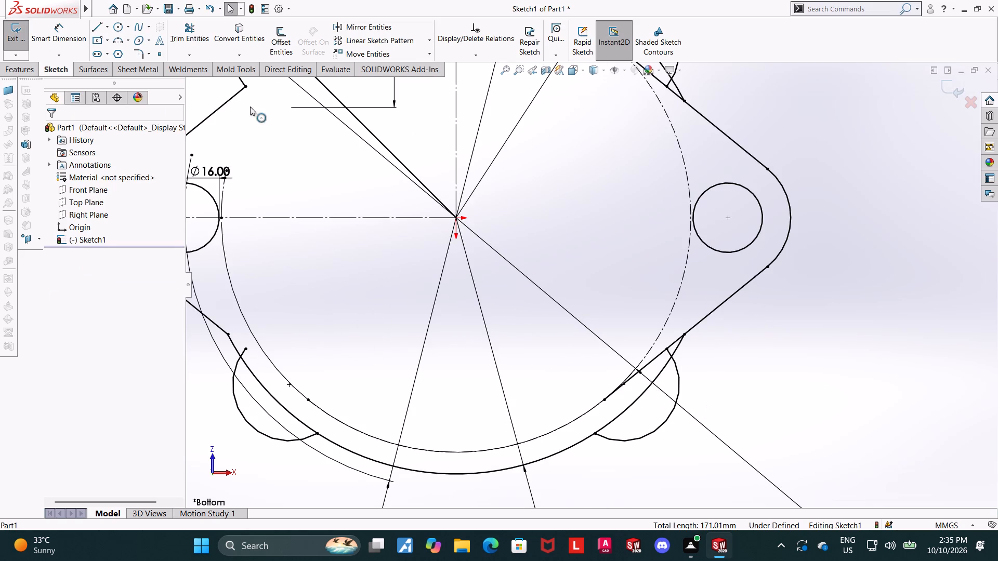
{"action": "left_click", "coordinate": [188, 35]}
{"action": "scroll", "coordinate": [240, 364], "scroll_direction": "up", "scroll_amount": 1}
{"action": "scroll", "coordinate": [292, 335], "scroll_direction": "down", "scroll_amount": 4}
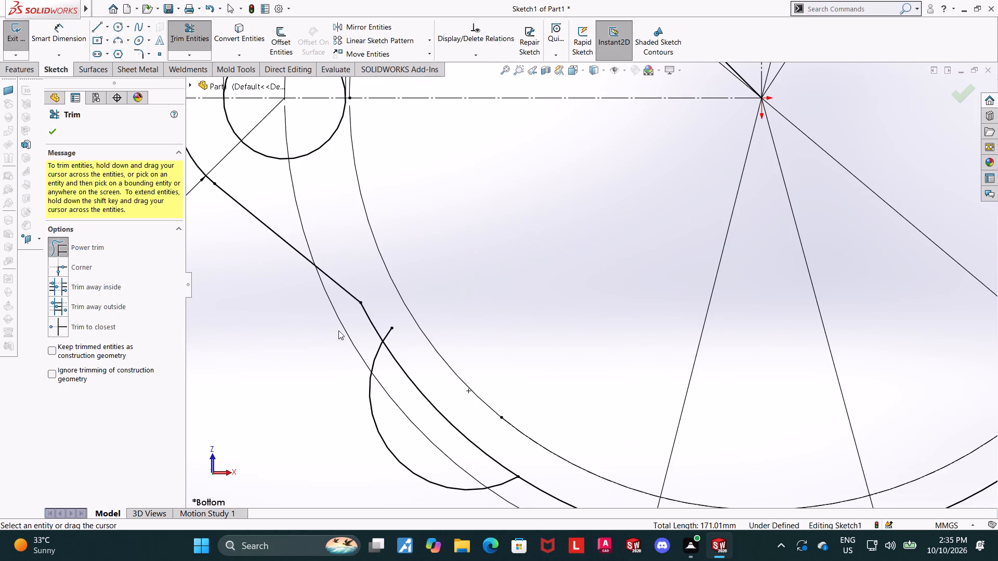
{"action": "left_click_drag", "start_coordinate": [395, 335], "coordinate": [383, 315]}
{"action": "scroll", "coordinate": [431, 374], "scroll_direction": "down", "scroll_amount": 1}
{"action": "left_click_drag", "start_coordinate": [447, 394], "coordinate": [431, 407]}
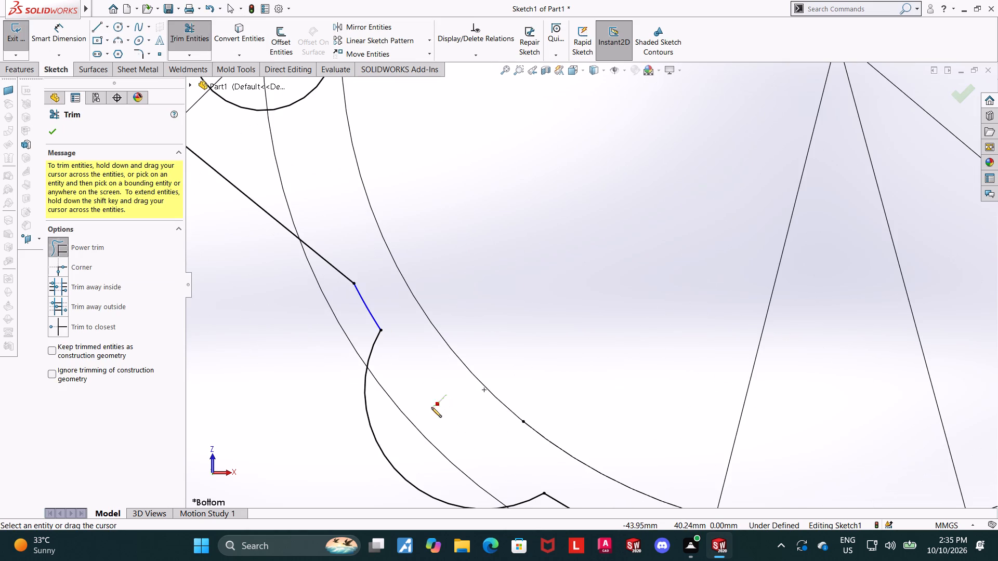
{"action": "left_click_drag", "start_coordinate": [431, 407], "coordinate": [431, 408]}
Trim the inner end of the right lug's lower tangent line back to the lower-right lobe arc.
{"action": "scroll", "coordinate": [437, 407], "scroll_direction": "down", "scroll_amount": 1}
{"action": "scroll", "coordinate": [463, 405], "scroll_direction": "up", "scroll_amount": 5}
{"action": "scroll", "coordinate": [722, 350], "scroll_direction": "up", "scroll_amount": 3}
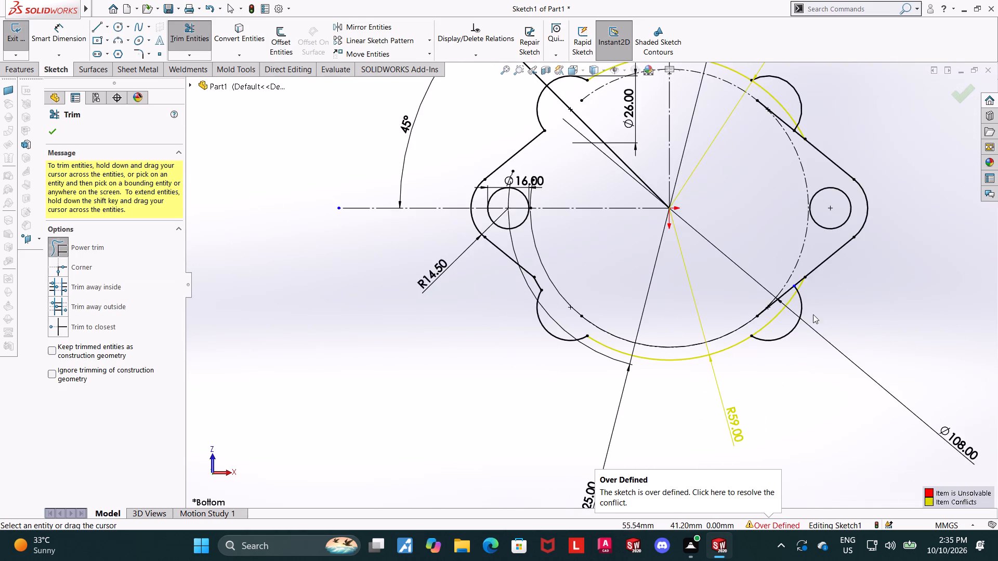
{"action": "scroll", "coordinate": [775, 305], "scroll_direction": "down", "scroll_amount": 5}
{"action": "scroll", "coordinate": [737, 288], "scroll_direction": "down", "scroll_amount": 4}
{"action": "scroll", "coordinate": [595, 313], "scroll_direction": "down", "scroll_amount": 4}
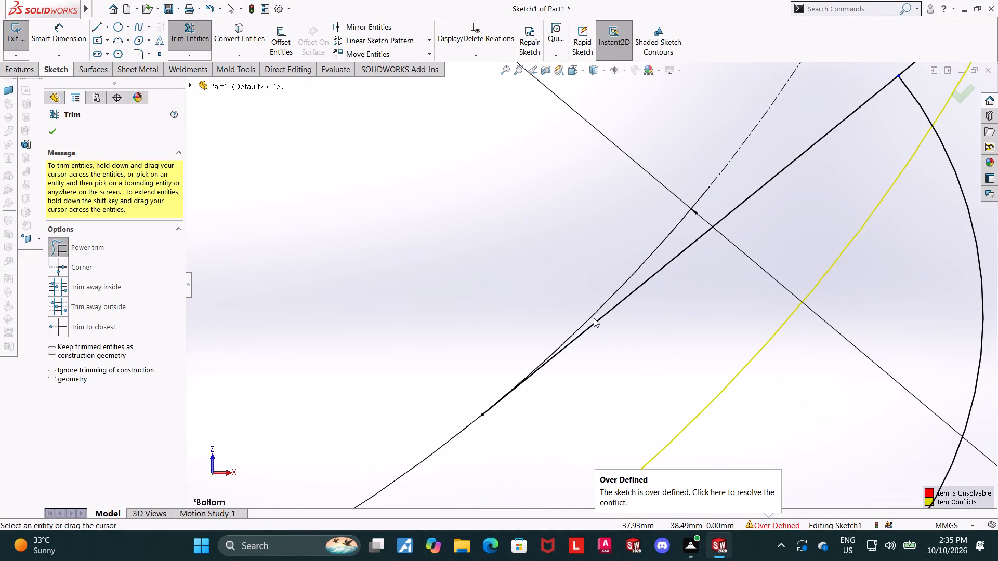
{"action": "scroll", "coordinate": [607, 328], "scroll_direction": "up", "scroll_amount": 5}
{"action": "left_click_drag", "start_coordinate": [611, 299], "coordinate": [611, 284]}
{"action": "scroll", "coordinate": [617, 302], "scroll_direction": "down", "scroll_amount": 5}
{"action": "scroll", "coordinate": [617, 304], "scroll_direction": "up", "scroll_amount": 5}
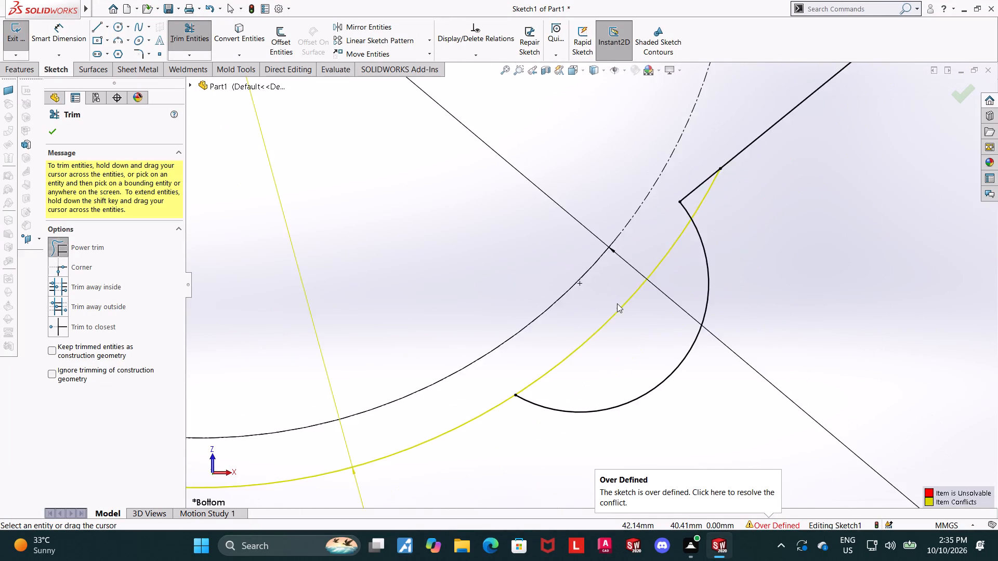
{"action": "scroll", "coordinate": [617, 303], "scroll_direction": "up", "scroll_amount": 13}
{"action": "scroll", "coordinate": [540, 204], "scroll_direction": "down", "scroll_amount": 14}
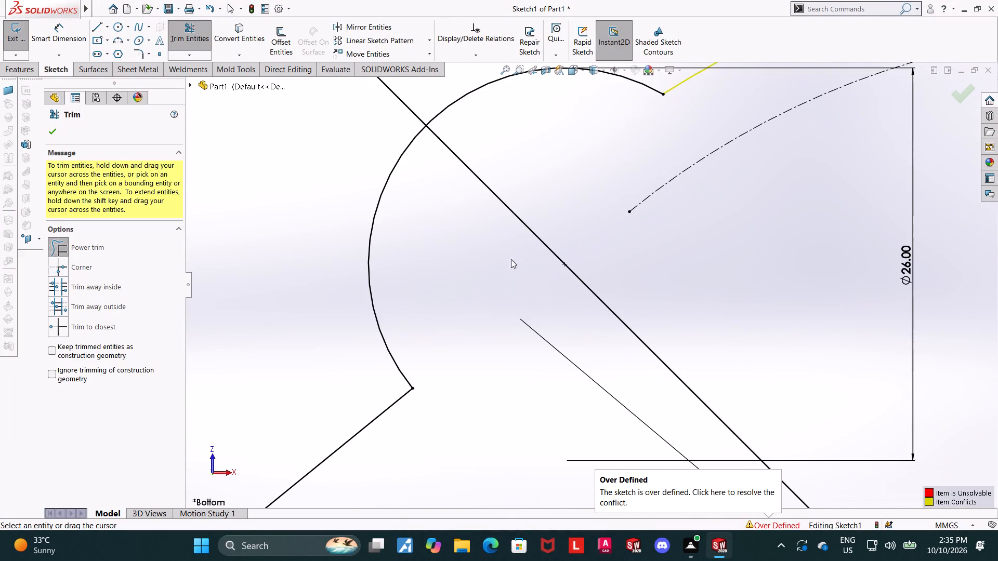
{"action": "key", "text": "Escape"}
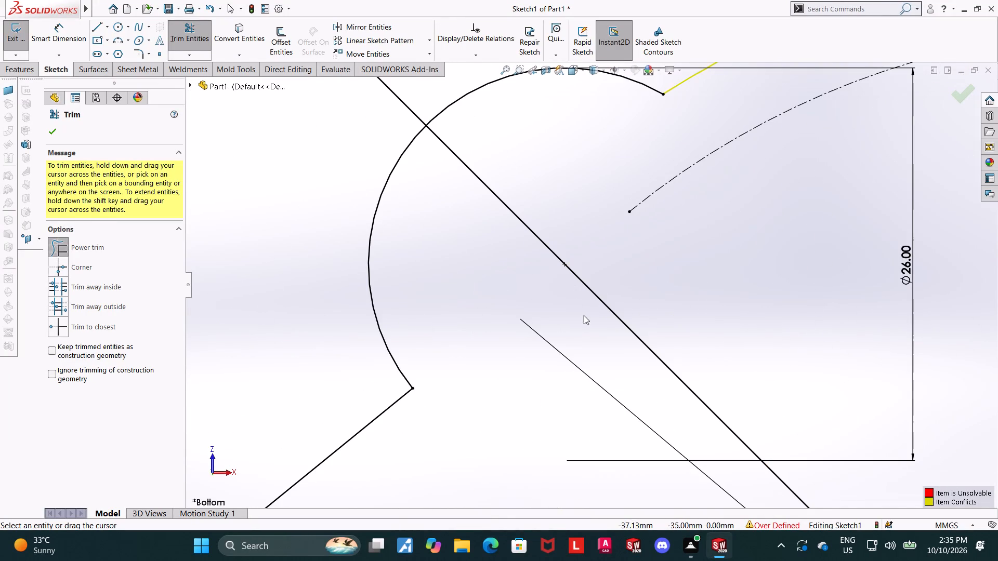
Undo the recent trims, both lobe mirrors and the deletion of the 125 mm construction arc inside the upper-left lobe.
{"action": "key", "text": "ctrl+z"}
{"action": "key", "text": "ctrl+z"}
{"action": "key", "text": "ctrl+z"}
{"action": "key", "text": "ctrl+z"}
{"action": "key", "text": "ctrl+z"}
{"action": "key", "text": "ctrl+z"}
{"action": "key", "text": "ctrl+z"}
{"action": "scroll", "coordinate": [595, 322], "scroll_direction": "down", "scroll_amount": 3, "text": "ctrl"}
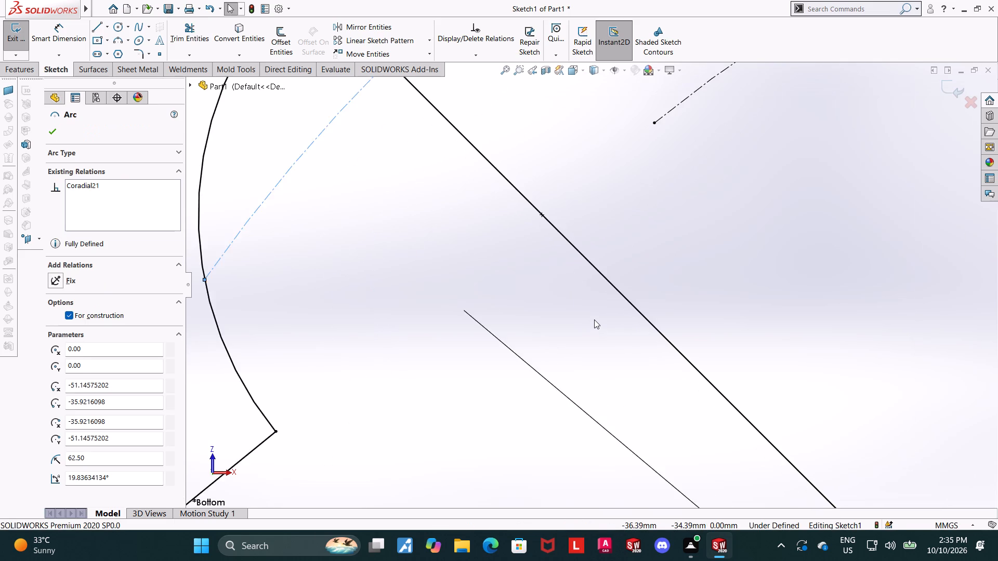
{"action": "scroll", "coordinate": [594, 319], "scroll_direction": "up", "scroll_amount": 20}
{"action": "scroll", "coordinate": [675, 368], "scroll_direction": "down", "scroll_amount": 4}
{"action": "key", "text": "Escape"}
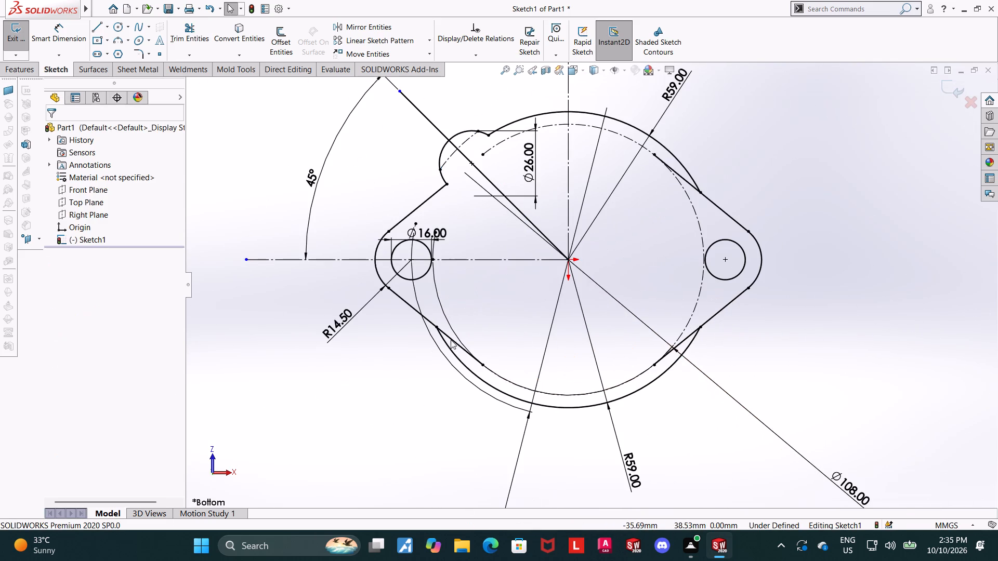
{"action": "key", "text": "Escape"}
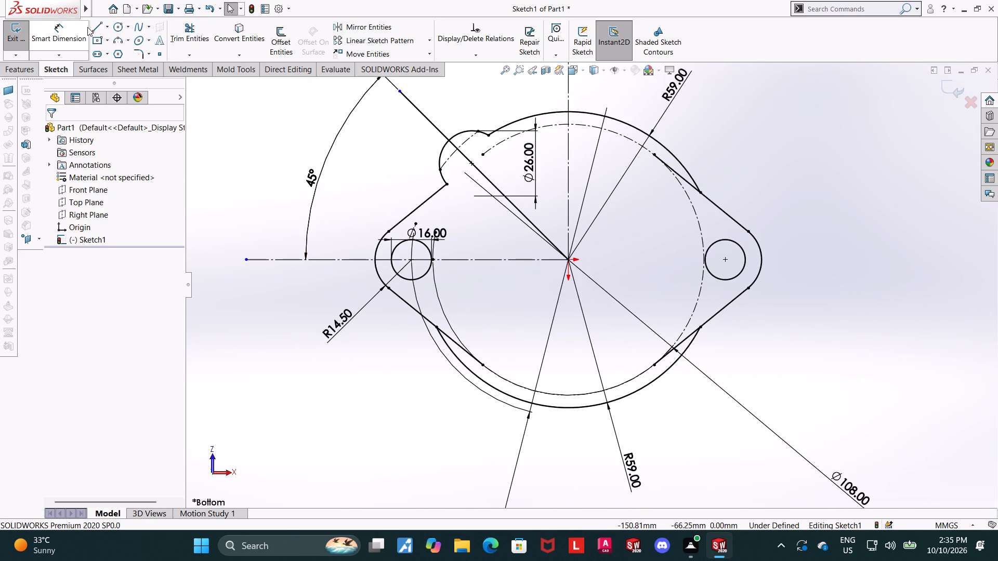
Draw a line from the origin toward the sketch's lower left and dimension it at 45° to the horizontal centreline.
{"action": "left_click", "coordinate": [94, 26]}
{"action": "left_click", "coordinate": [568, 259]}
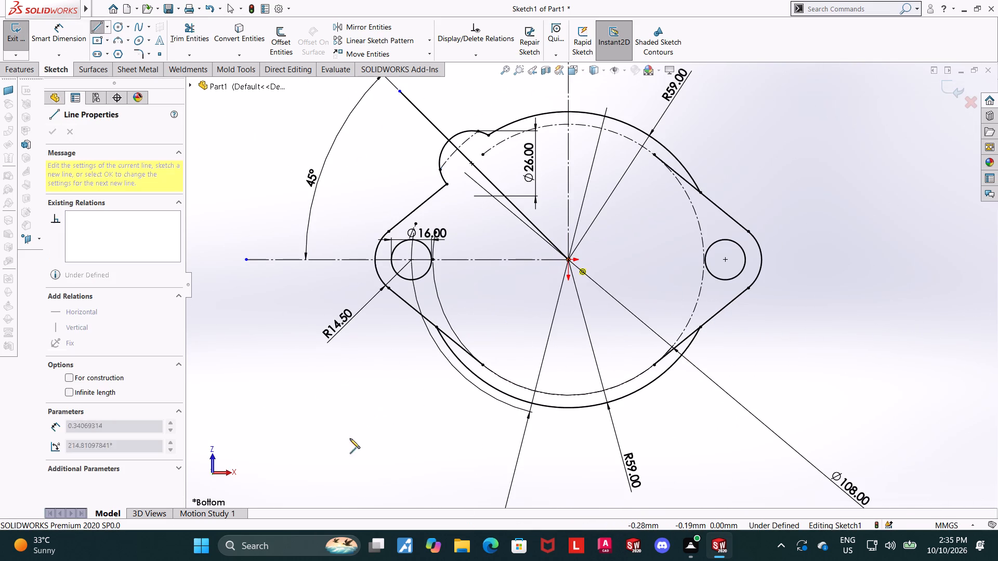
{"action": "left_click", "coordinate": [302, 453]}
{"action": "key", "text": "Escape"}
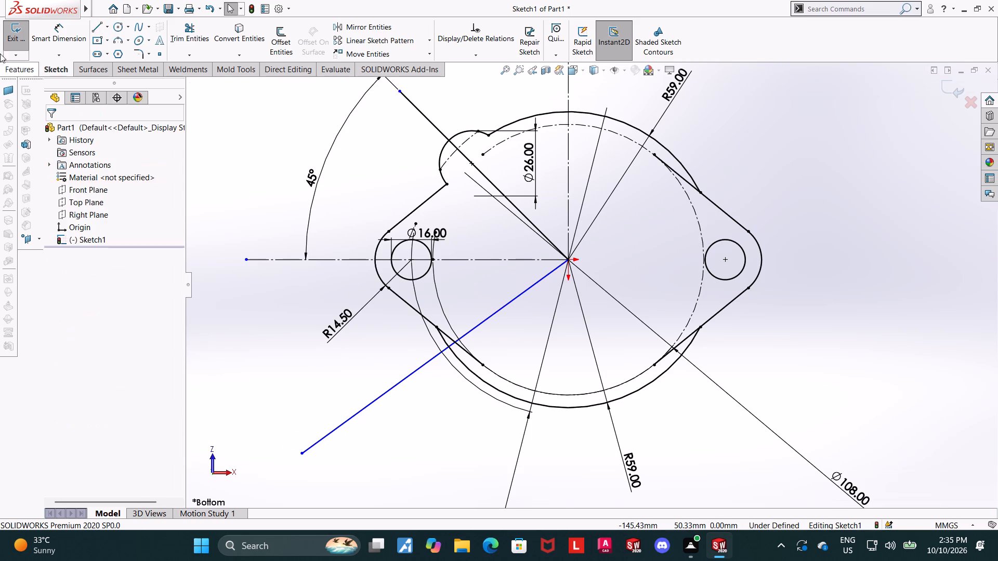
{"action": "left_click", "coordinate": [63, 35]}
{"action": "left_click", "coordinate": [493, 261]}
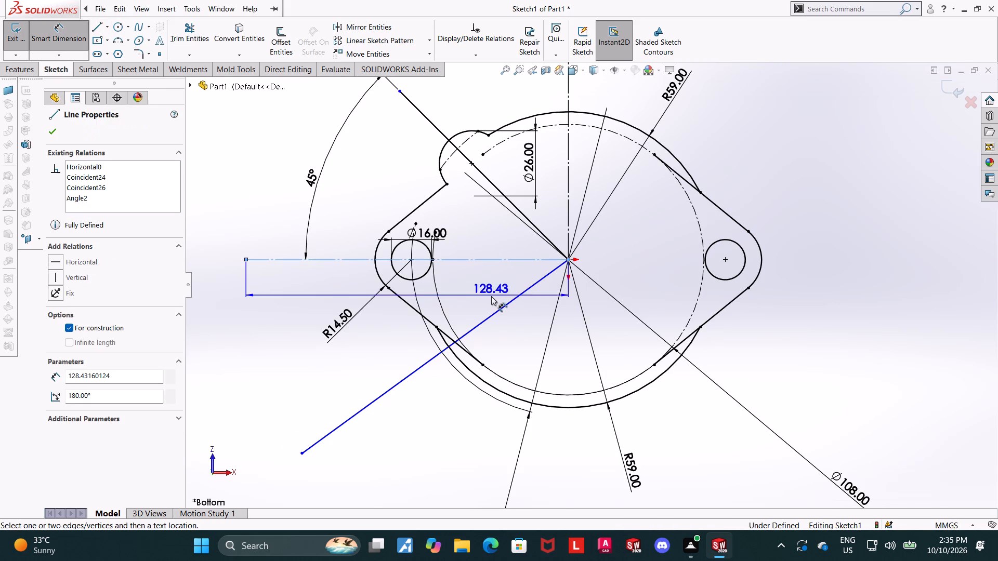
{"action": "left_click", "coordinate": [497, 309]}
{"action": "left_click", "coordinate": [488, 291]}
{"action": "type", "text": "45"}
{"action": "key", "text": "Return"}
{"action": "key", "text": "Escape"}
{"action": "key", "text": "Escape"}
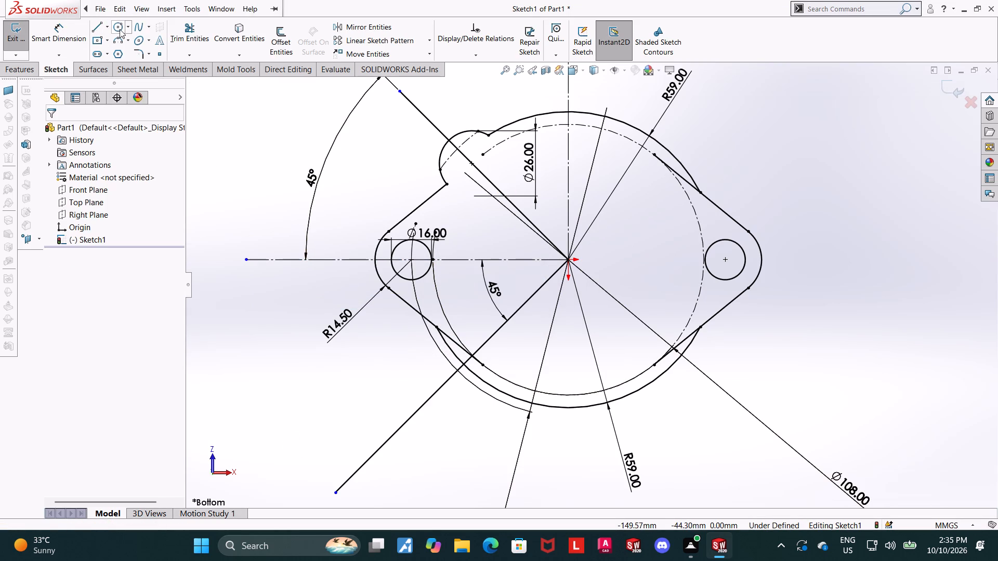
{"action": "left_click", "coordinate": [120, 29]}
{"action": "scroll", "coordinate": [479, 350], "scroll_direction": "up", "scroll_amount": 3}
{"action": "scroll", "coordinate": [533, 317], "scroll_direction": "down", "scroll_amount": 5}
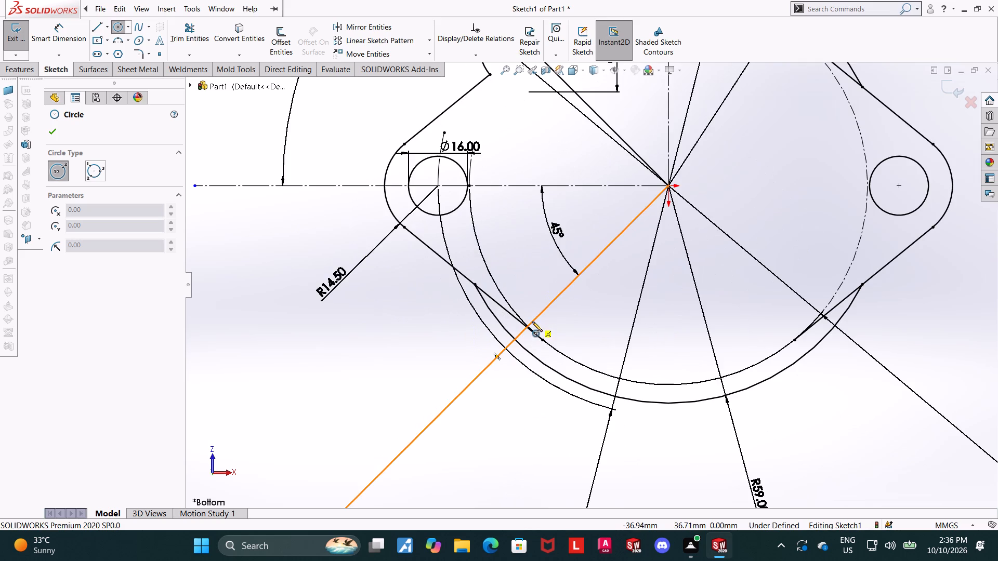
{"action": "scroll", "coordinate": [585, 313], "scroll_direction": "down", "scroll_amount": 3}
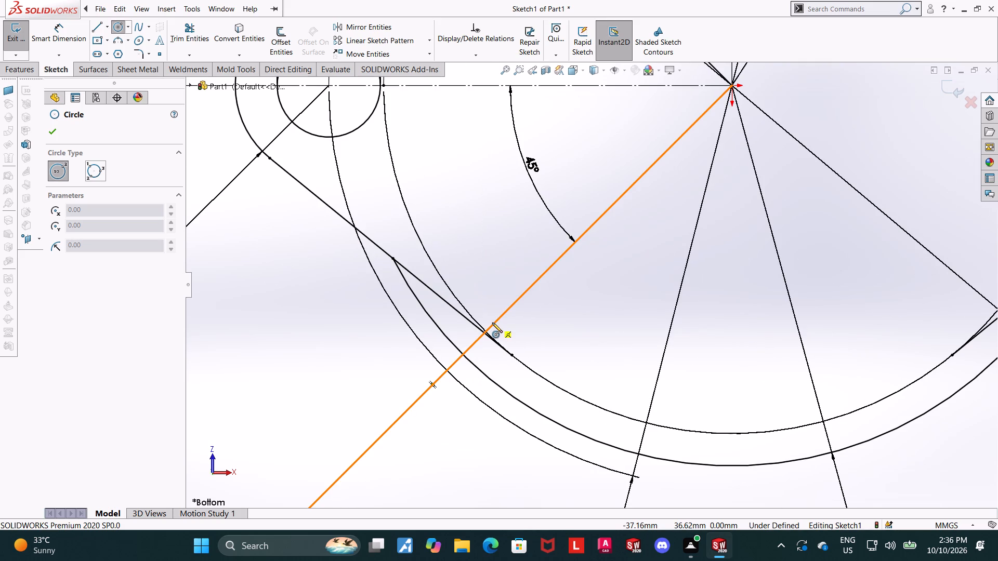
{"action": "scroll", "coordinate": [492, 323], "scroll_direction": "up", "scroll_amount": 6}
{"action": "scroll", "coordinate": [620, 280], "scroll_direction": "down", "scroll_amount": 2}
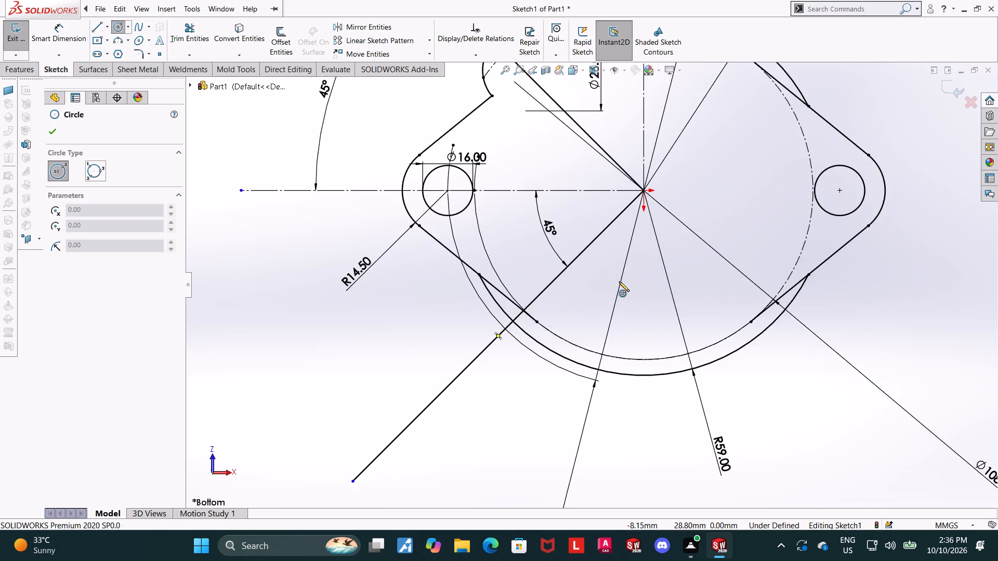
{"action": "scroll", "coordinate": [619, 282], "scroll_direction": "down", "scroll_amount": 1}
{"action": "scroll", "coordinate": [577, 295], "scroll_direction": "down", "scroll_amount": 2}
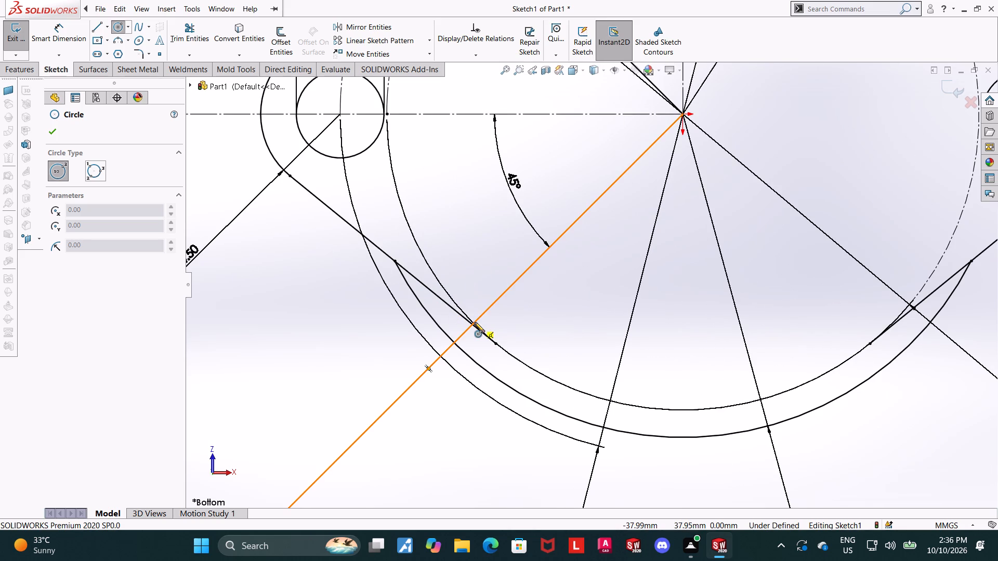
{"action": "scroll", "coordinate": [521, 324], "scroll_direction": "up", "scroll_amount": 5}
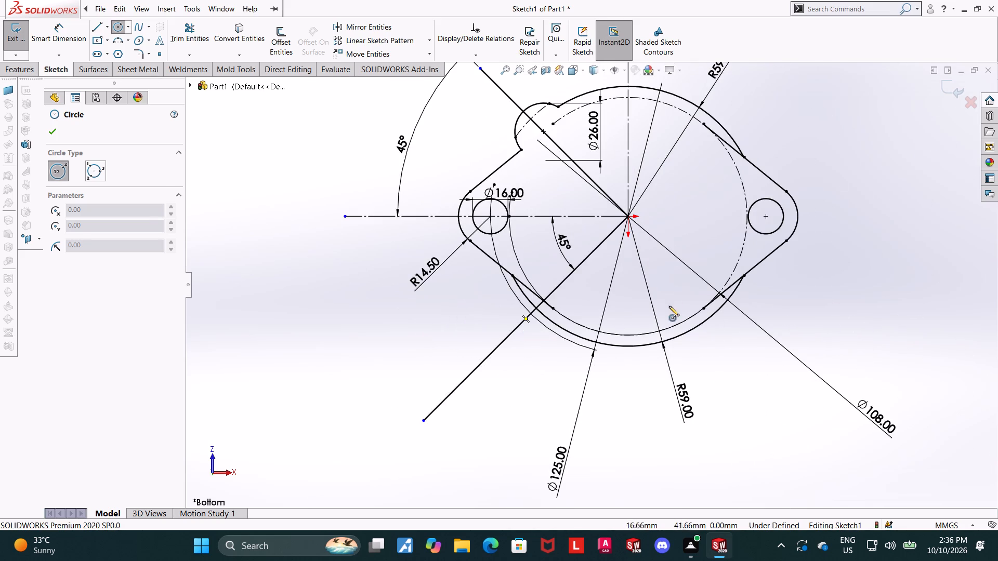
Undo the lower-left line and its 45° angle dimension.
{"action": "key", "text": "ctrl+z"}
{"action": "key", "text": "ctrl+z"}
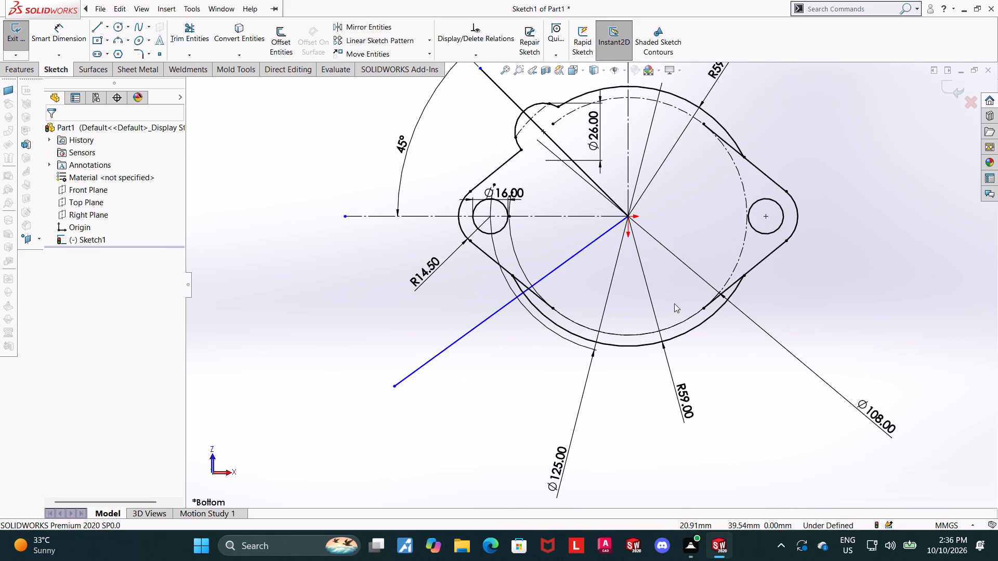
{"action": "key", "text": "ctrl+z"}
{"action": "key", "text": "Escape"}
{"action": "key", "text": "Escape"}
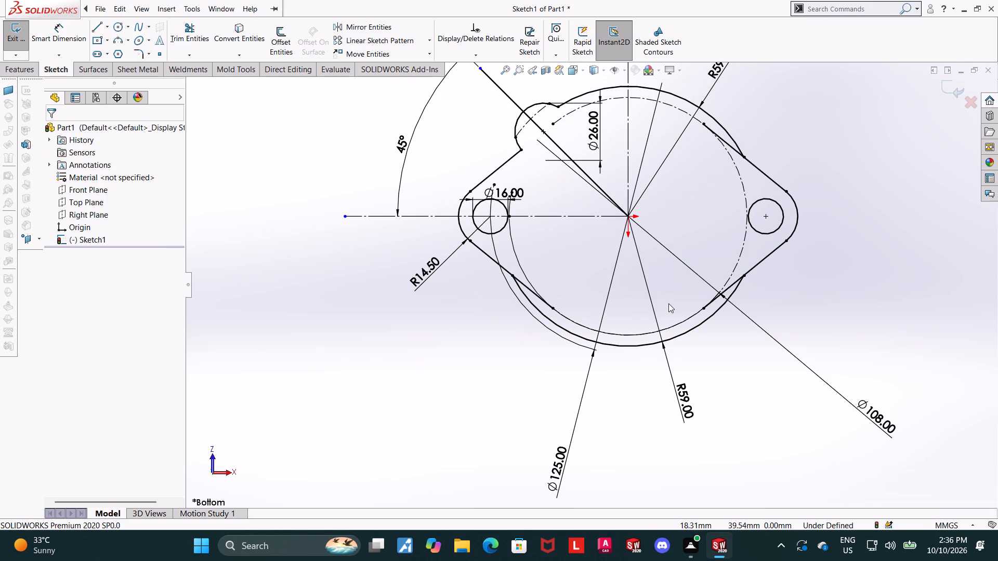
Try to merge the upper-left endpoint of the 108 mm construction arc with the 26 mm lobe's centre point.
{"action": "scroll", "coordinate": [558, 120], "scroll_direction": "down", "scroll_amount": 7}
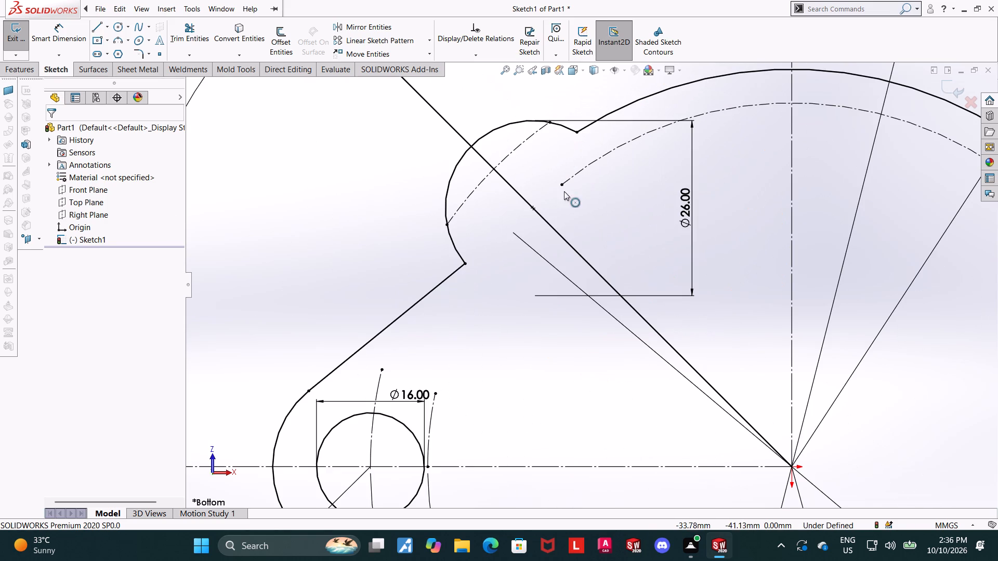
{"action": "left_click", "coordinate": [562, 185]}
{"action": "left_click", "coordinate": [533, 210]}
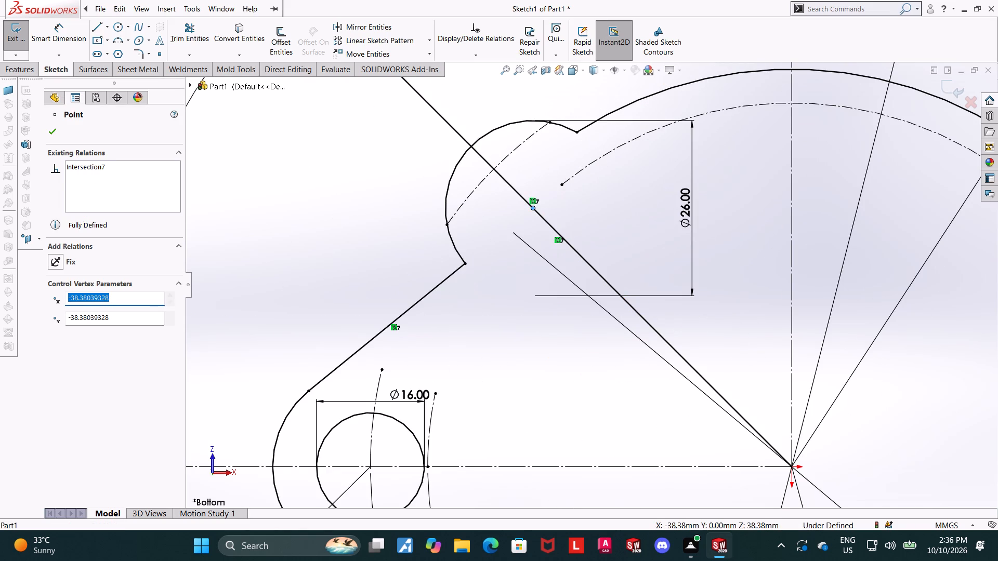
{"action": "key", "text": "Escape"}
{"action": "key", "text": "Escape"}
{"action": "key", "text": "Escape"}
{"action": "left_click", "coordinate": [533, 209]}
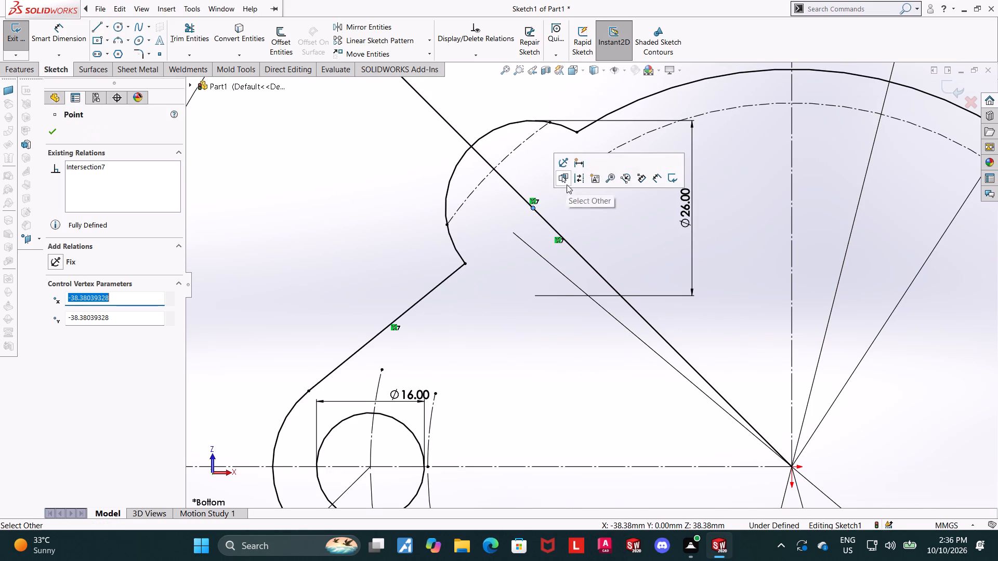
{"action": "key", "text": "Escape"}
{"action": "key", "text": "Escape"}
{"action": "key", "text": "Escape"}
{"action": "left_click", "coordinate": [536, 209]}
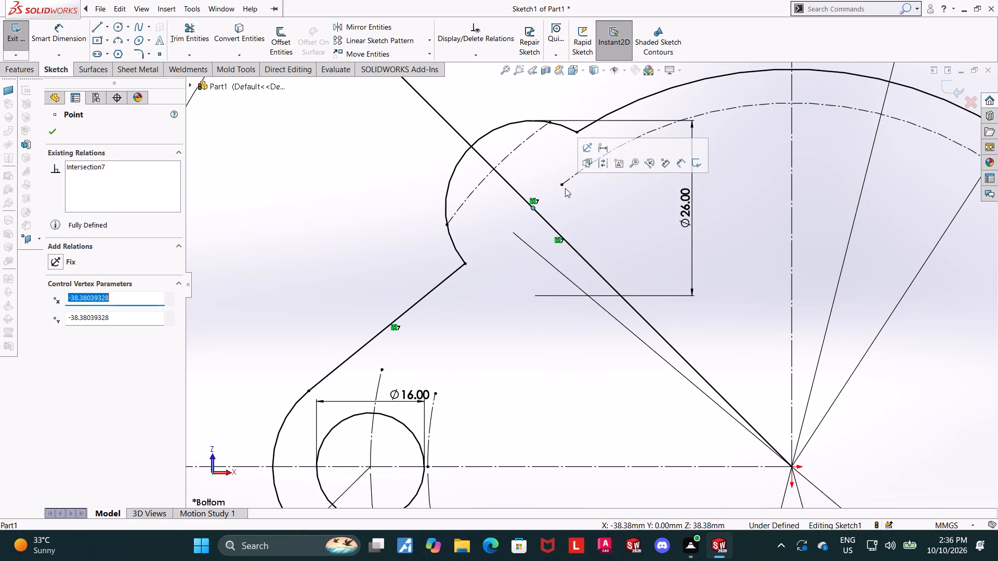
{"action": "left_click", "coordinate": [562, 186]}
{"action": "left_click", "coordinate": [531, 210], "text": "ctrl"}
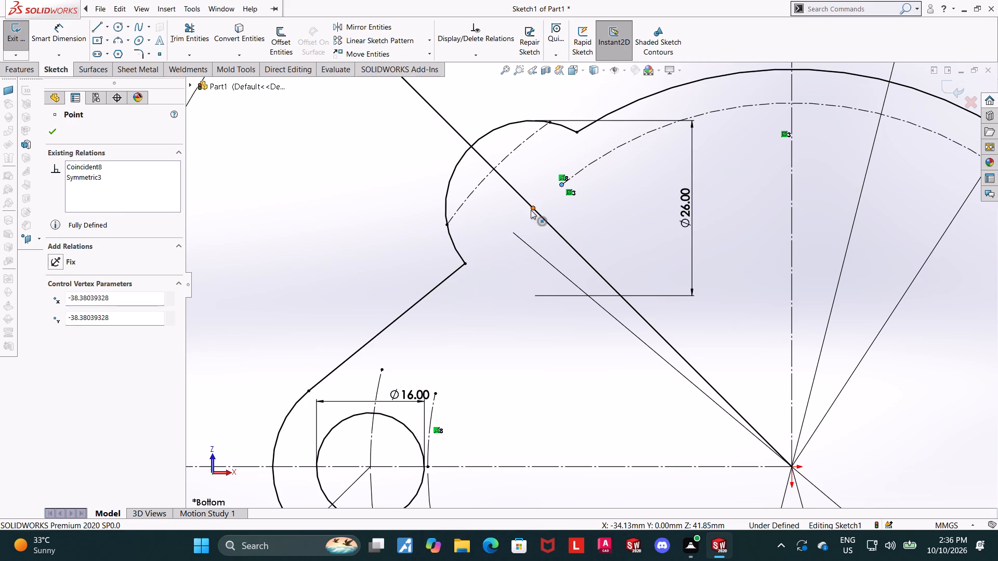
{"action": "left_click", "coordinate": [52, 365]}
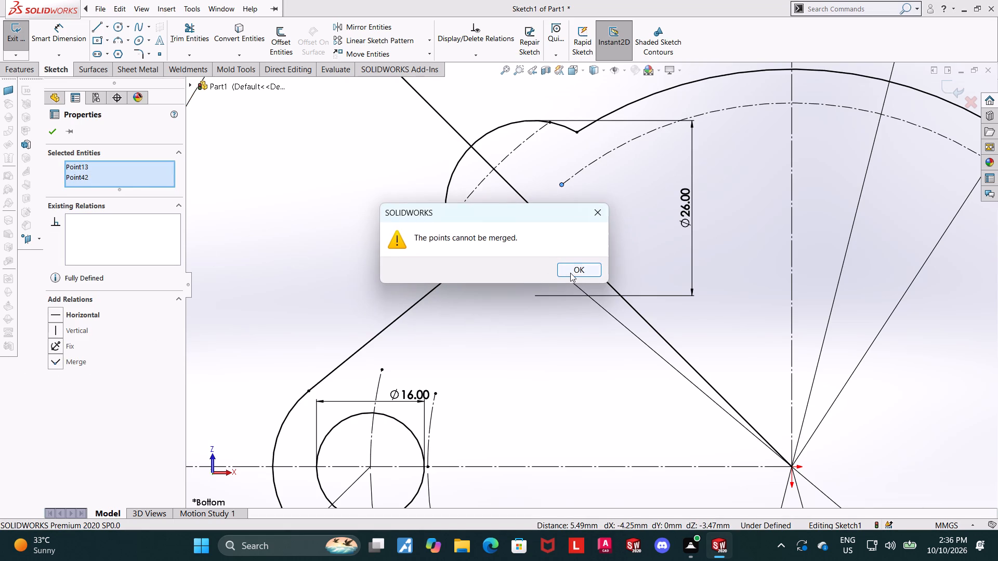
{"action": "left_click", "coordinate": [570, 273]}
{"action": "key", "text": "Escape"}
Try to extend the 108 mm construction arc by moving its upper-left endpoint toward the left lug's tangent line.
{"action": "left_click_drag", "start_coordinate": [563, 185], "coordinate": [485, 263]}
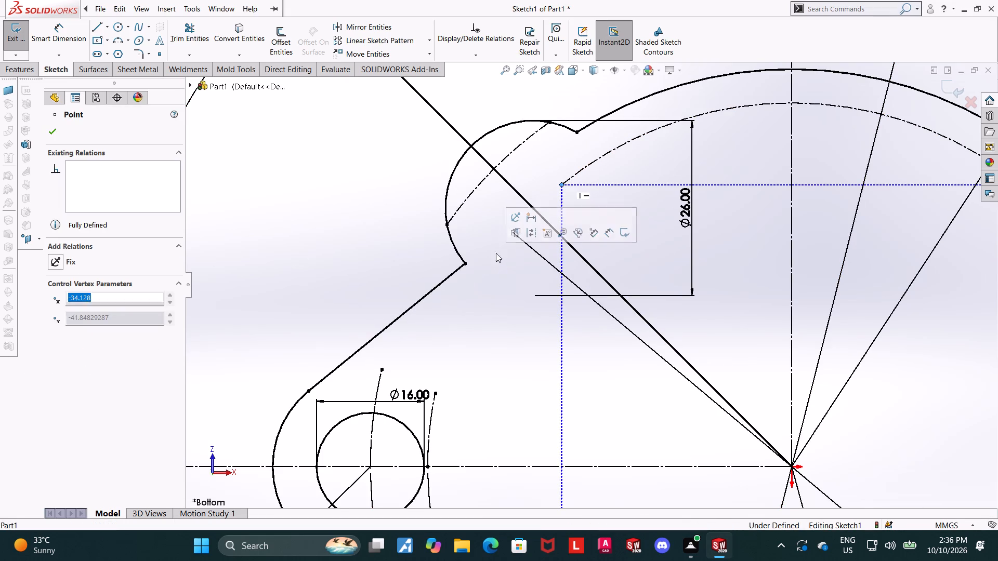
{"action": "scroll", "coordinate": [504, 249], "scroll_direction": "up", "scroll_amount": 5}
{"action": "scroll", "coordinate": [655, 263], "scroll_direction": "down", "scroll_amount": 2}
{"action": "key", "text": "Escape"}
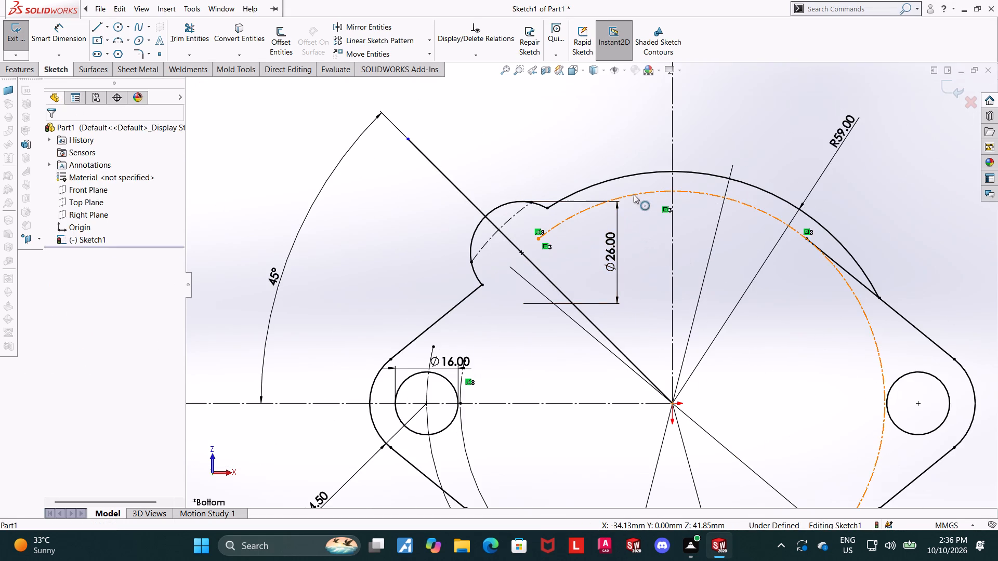
Delete the 108 mm construction arc running inside the upper R59 arc.
{"action": "left_click", "coordinate": [634, 194]}
{"action": "key", "text": "Delete"}
{"action": "scroll", "coordinate": [689, 258], "scroll_direction": "up", "scroll_amount": 4}
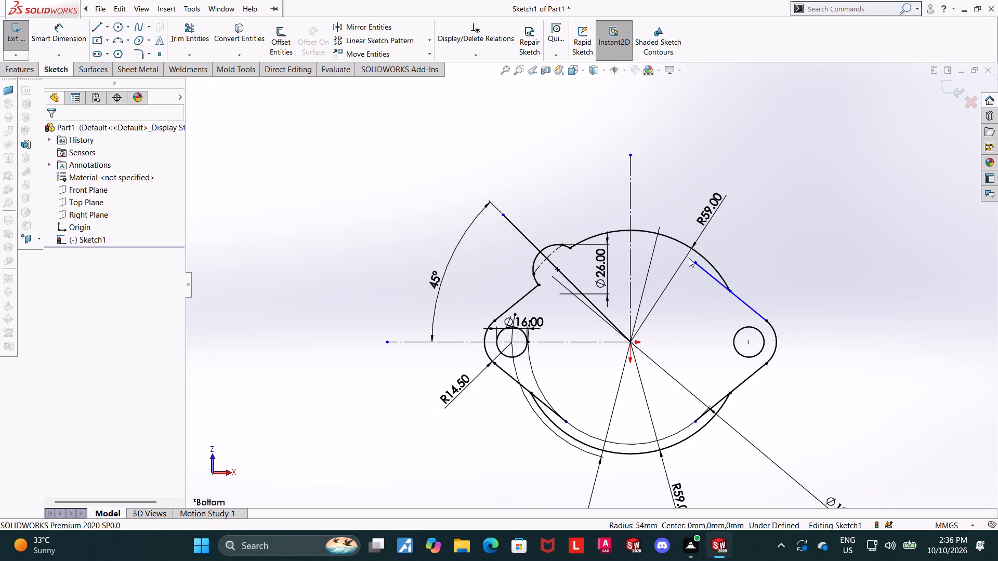
Delete the 26 mm diameter dimension from the upper-left lobe.
{"action": "key", "text": "Escape"}
{"action": "key", "text": "Escape"}
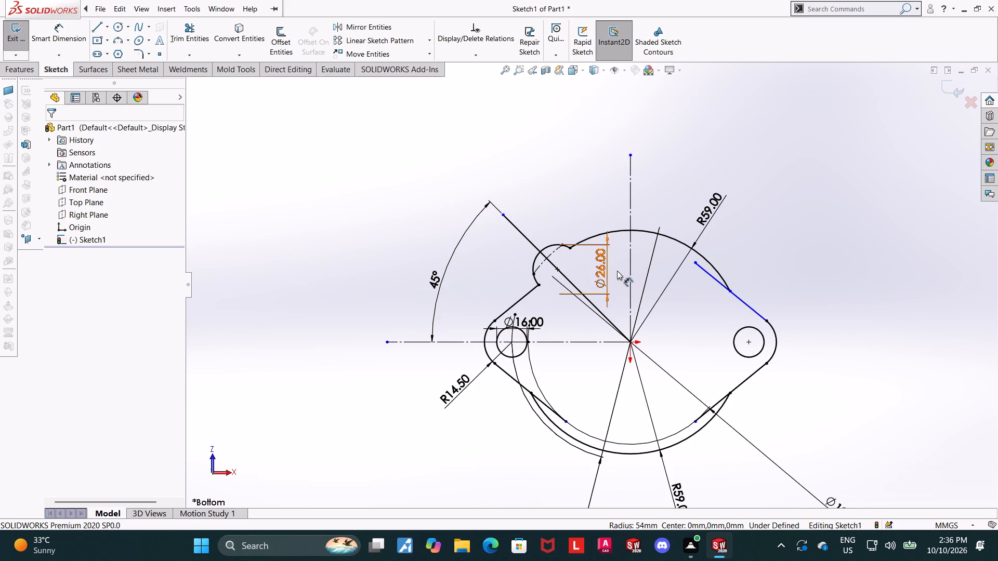
{"action": "left_click", "coordinate": [611, 271]}
{"action": "key", "text": "Delete"}
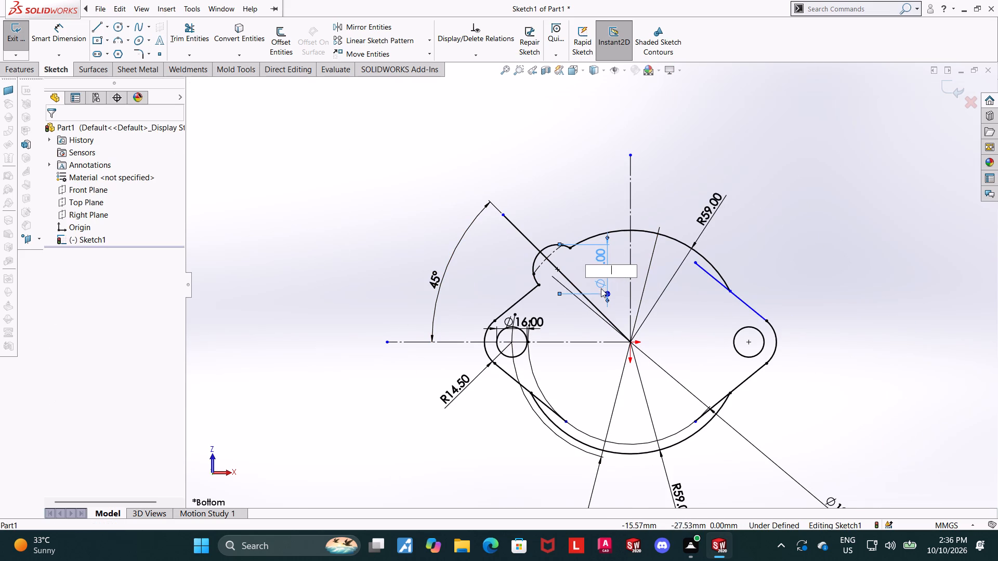
{"action": "key", "text": "Escape"}
{"action": "left_click", "coordinate": [601, 284]}
{"action": "left_click", "coordinate": [601, 280]}
{"action": "key", "text": "Delete"}
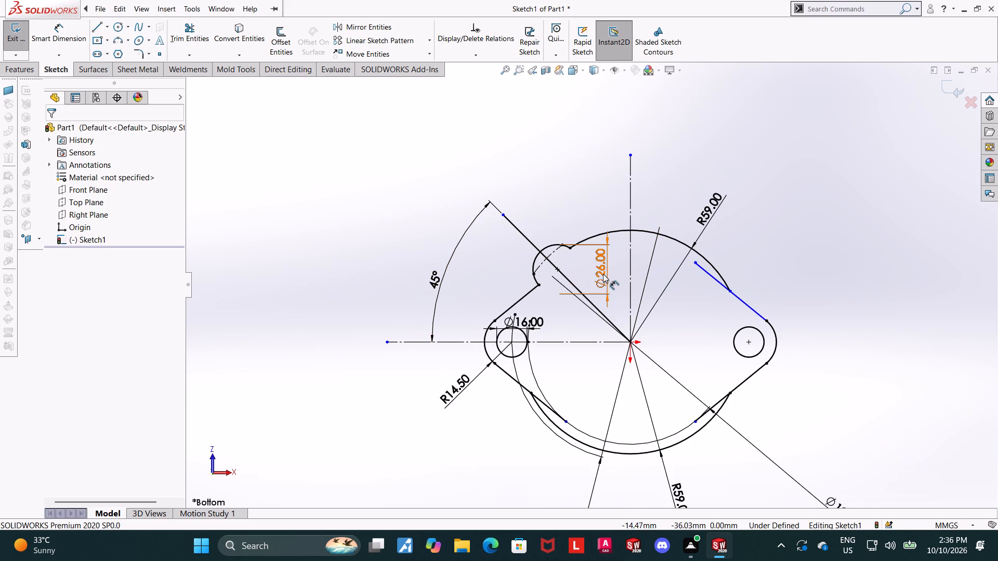
{"action": "left_click", "coordinate": [603, 274]}
{"action": "key", "text": "Delete"}
{"action": "key", "text": "Escape"}
{"action": "key", "text": "Escape"}
{"action": "key", "text": "Escape"}
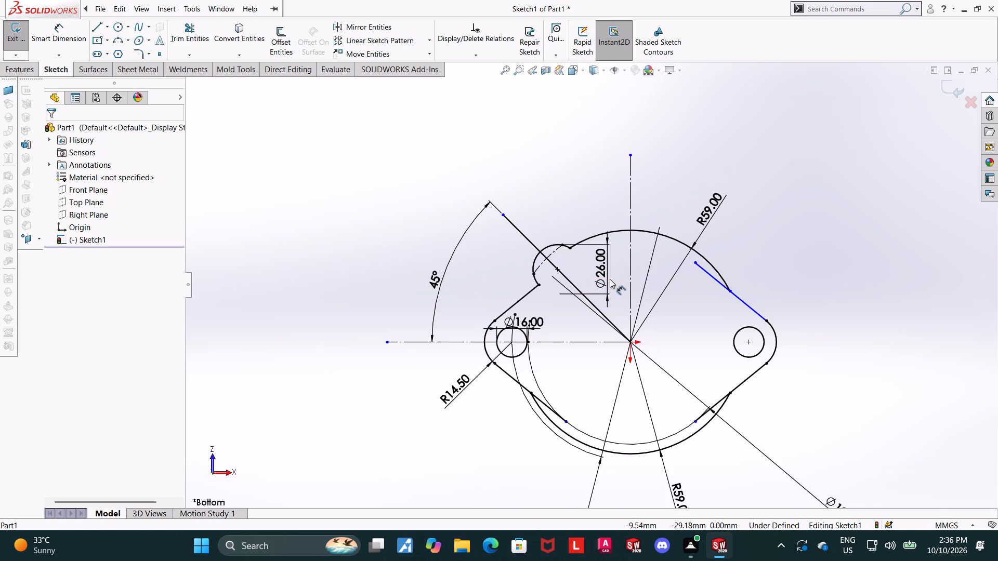
{"action": "left_click", "coordinate": [609, 278]}
{"action": "key", "text": "Delete"}
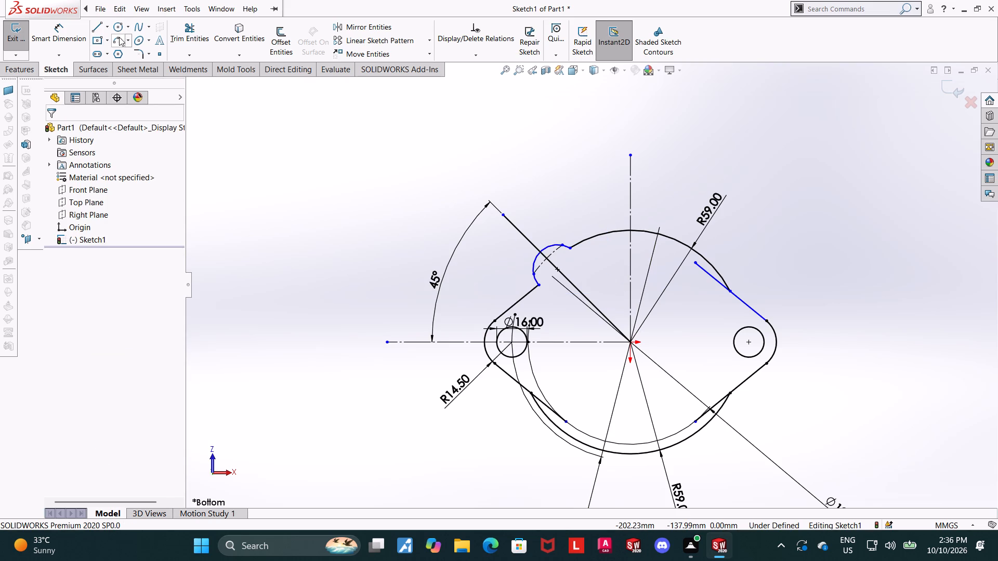
Sketch a circle of about 103 mm diameter centred on the origin and make it construction geometry.
{"action": "left_click", "coordinate": [122, 31]}
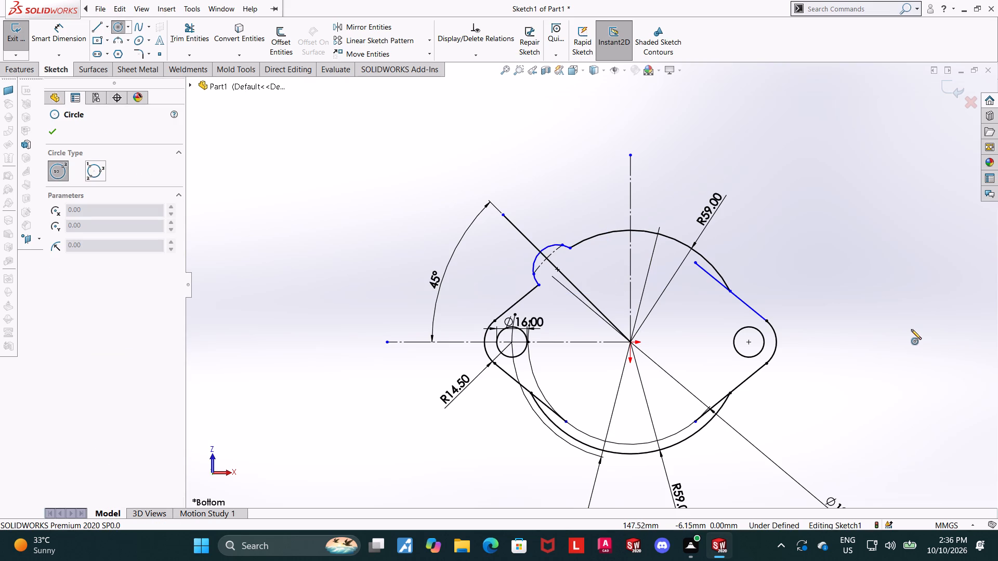
{"action": "left_click", "coordinate": [631, 342]}
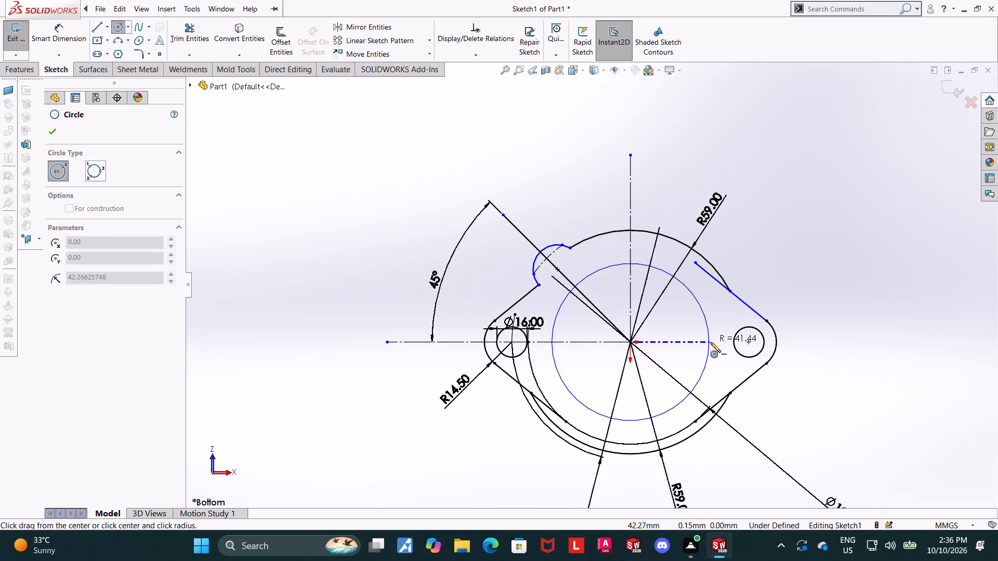
{"action": "scroll", "coordinate": [755, 326], "scroll_direction": "up", "scroll_amount": 2}
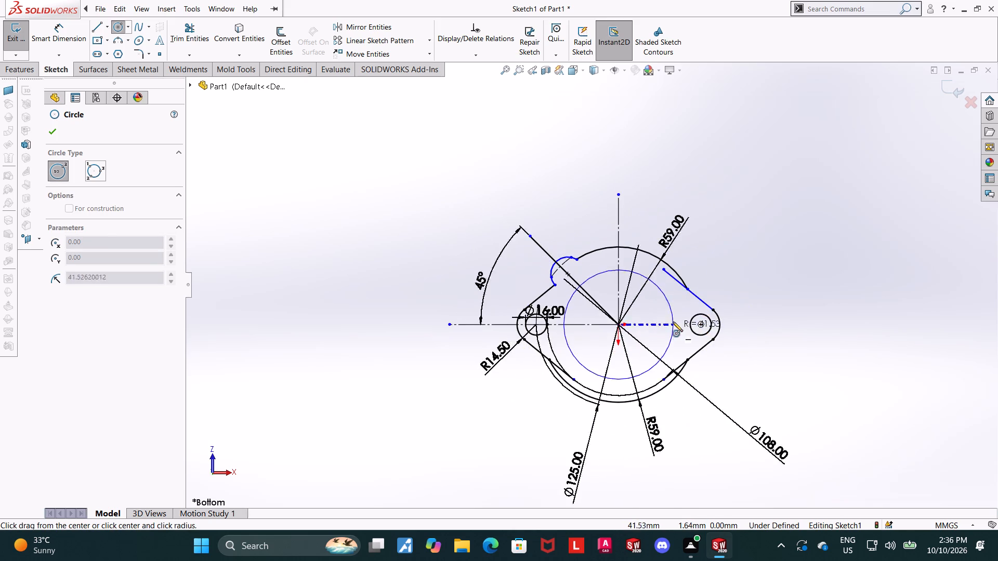
{"action": "scroll", "coordinate": [699, 296], "scroll_direction": "down", "scroll_amount": 4}
{"action": "left_click", "coordinate": [634, 303]}
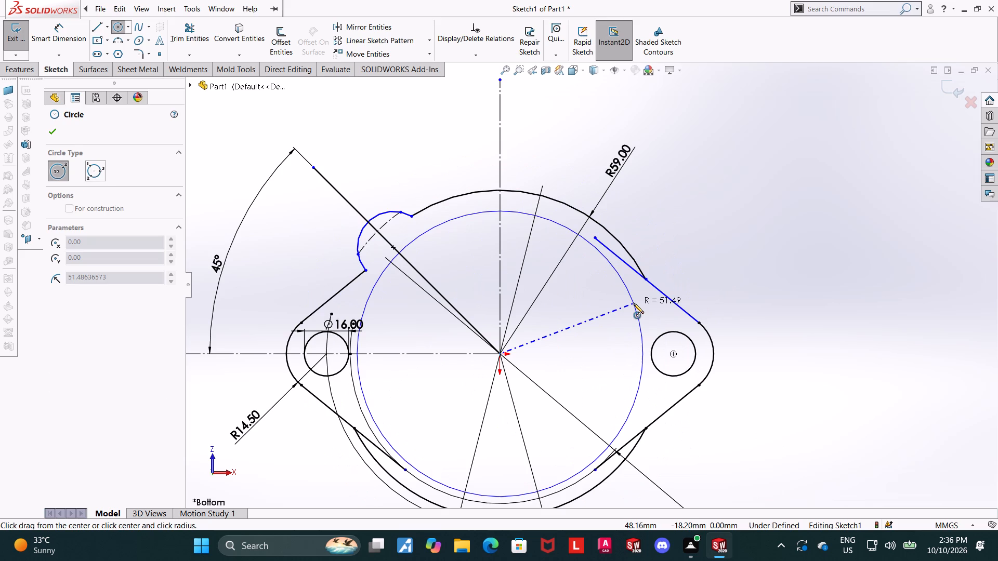
{"action": "key", "text": "Escape"}
{"action": "left_click", "coordinate": [634, 302]}
{"action": "left_click", "coordinate": [676, 277]}
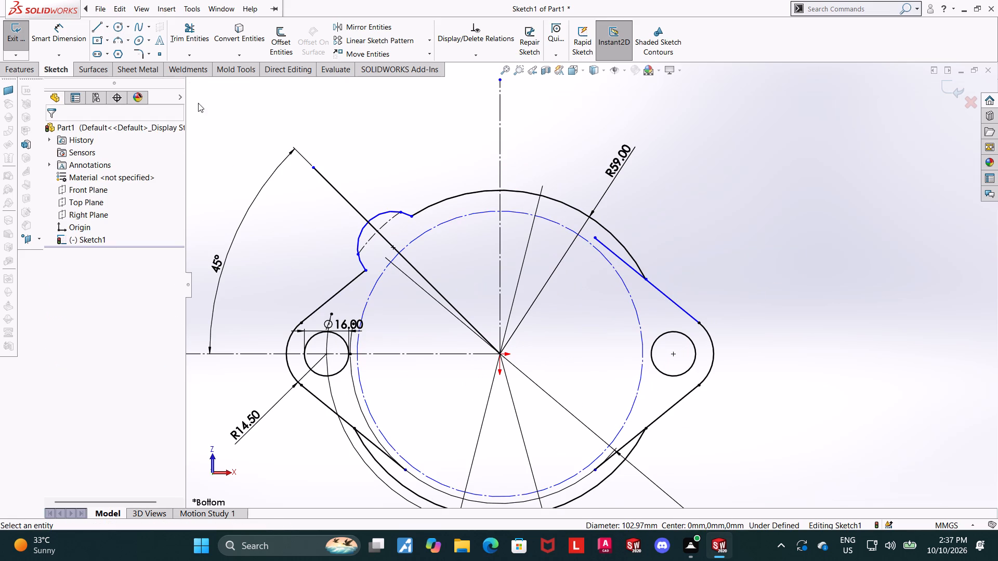
Dimension the new construction circle's diameter as 108 mm.
{"action": "left_click", "coordinate": [62, 34]}
{"action": "left_click", "coordinate": [449, 222]}
{"action": "scroll", "coordinate": [449, 222], "scroll_direction": "down", "scroll_amount": 2}
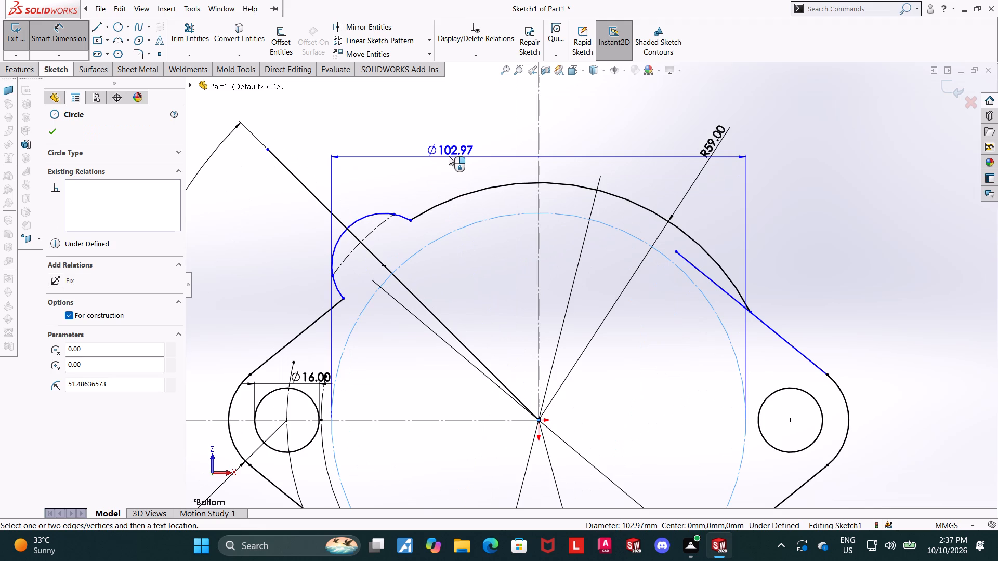
{"action": "scroll", "coordinate": [454, 138], "scroll_direction": "down", "scroll_amount": 2}
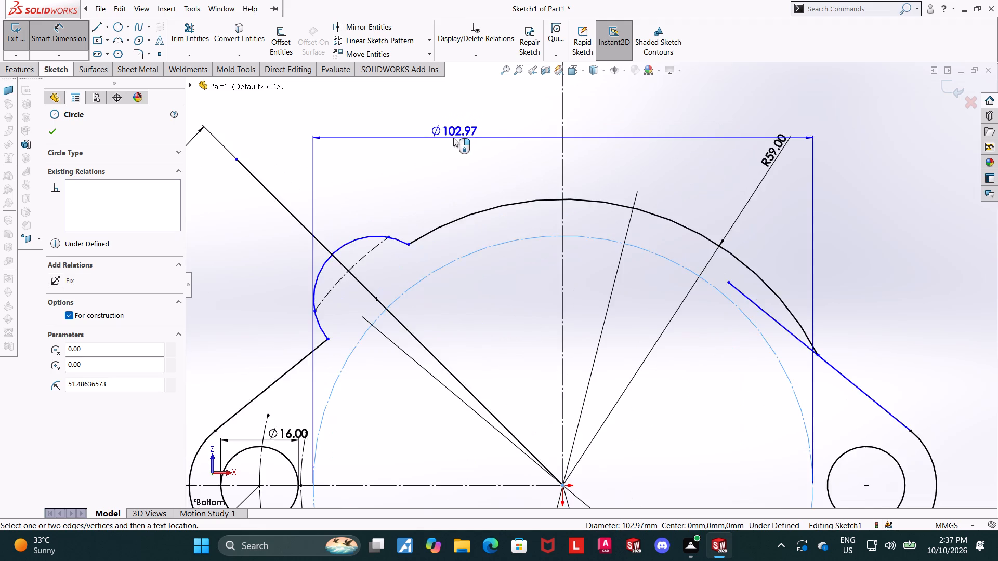
{"action": "scroll", "coordinate": [453, 138], "scroll_direction": "up", "scroll_amount": 5}
{"action": "left_click", "coordinate": [493, 177]}
{"action": "type", "text": "108"}
{"action": "key", "text": "Return"}
{"action": "key", "text": "Escape"}
{"action": "key", "text": "Escape"}
{"action": "scroll", "coordinate": [517, 286], "scroll_direction": "up", "scroll_amount": 3}
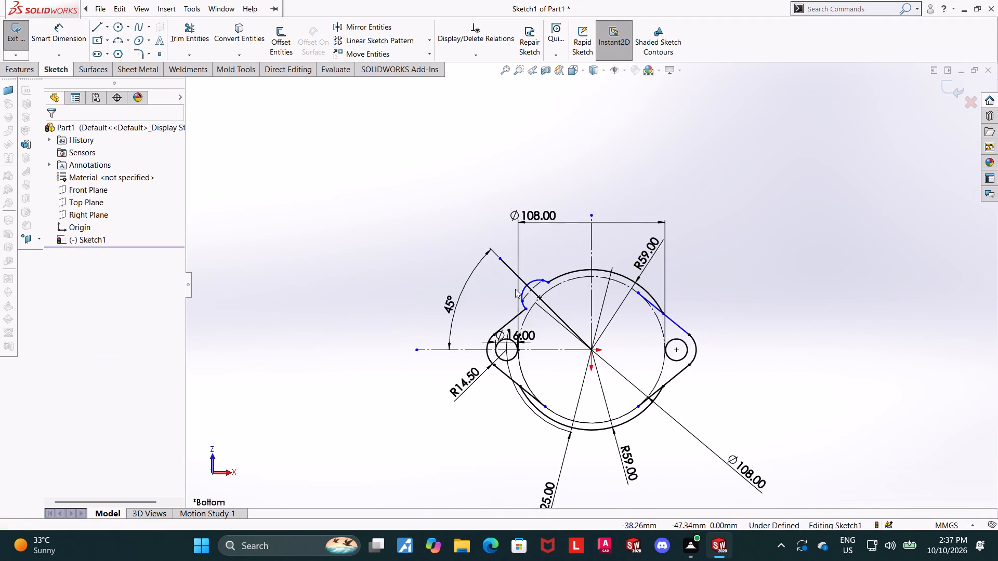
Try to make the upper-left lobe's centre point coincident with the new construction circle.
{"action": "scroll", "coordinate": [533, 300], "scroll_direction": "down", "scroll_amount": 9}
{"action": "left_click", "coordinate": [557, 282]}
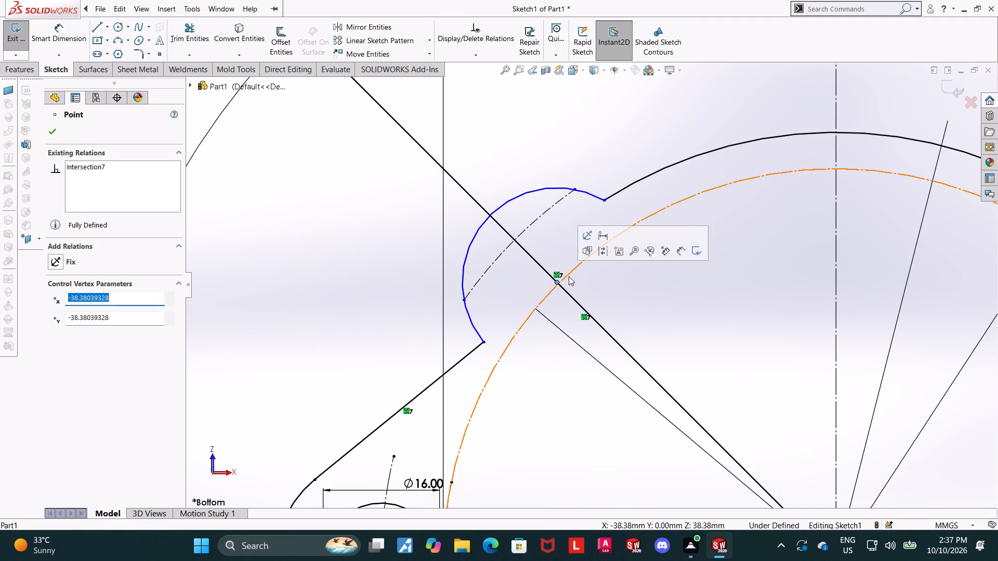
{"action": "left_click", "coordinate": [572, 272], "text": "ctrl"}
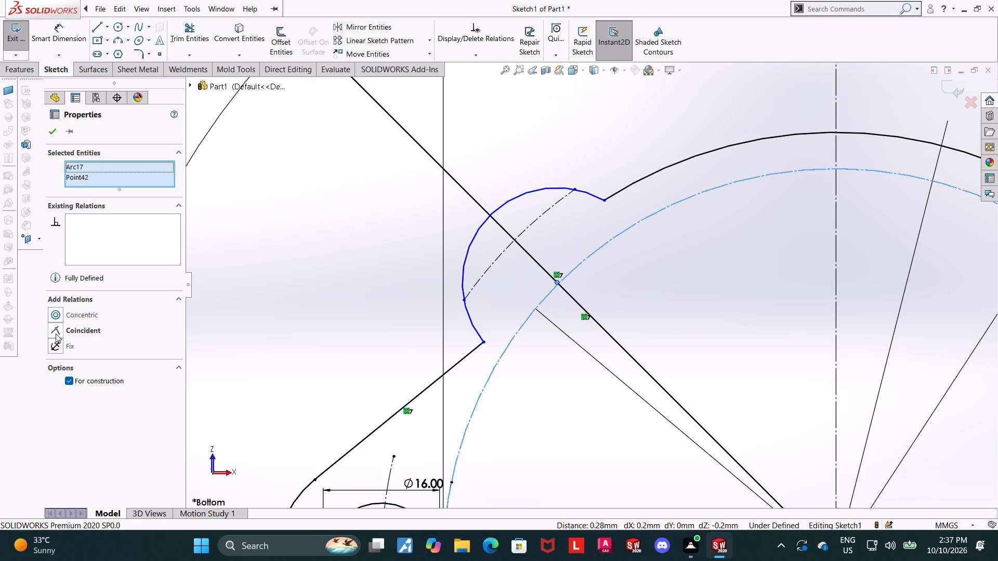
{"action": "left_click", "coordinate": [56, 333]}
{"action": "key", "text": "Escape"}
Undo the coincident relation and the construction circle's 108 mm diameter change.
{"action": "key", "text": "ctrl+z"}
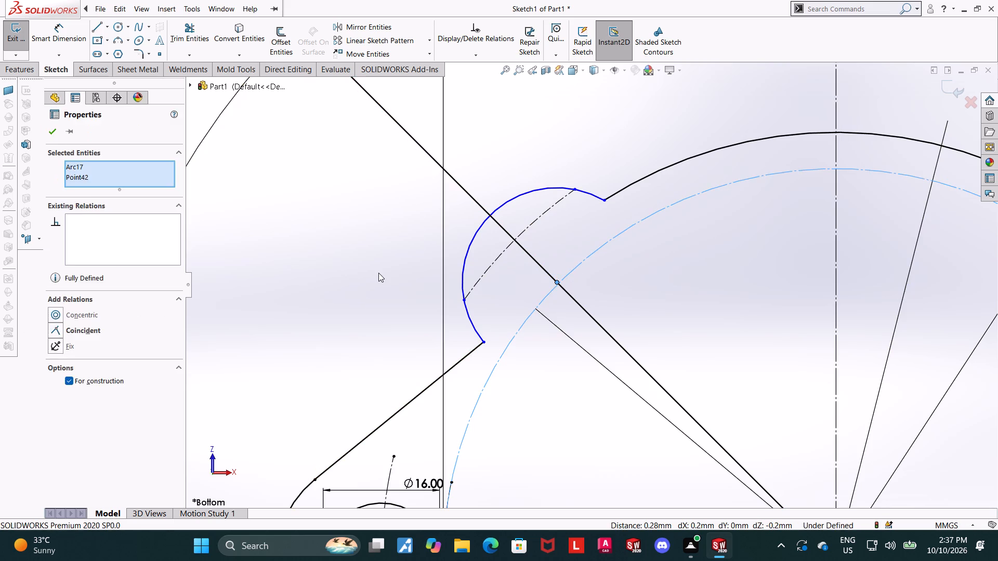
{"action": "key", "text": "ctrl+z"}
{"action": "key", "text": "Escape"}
Delete the upper-left lobe's arc and the short R62.5 construction arc passing through it.
{"action": "left_click", "coordinate": [536, 191]}
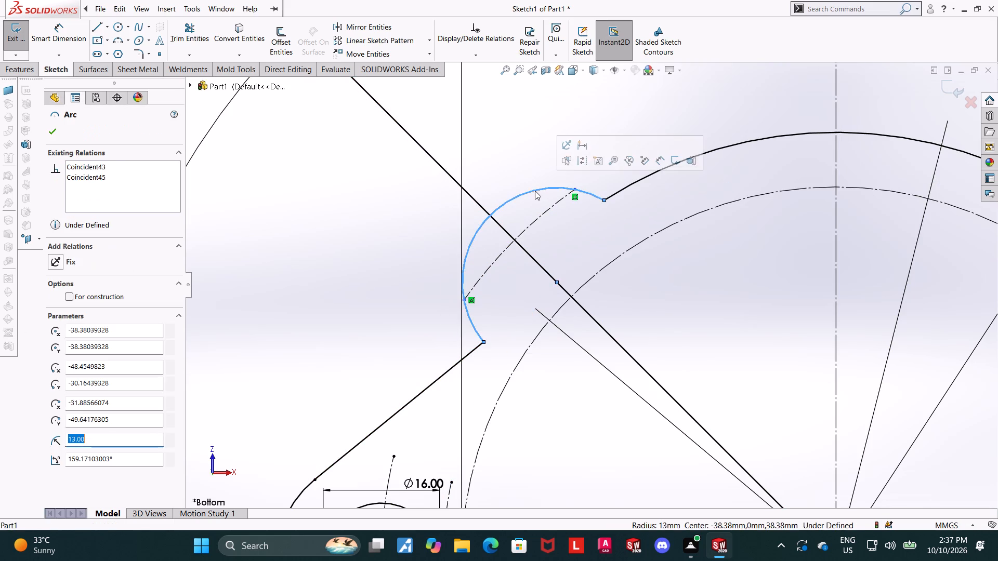
{"action": "key", "text": "Delete"}
{"action": "scroll", "coordinate": [576, 280], "scroll_direction": "down", "scroll_amount": 1}
{"action": "left_click", "coordinate": [516, 216]}
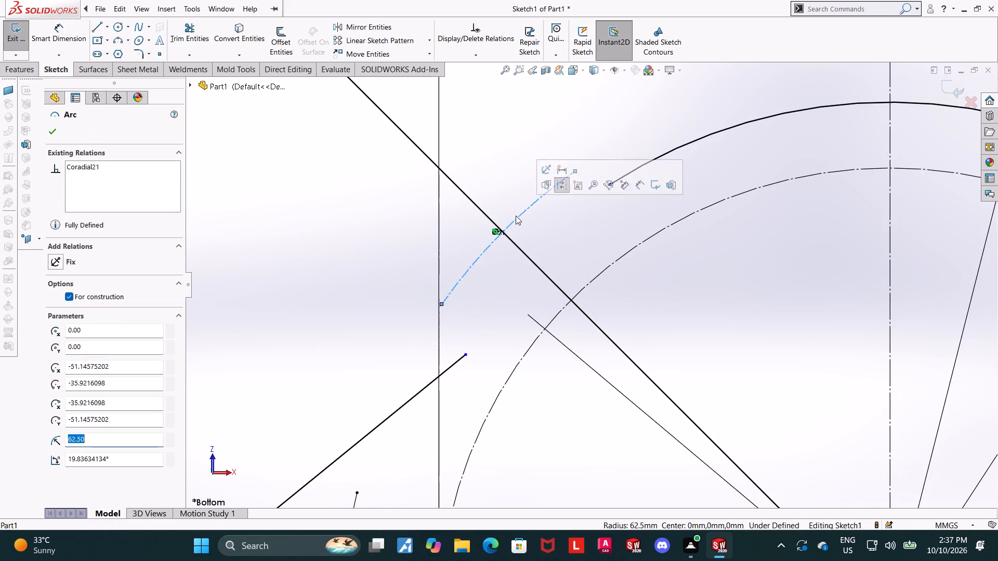
{"action": "key", "text": "Escape"}
{"action": "key", "text": "Delete"}
{"action": "scroll", "coordinate": [651, 345], "scroll_direction": "up", "scroll_amount": 6}
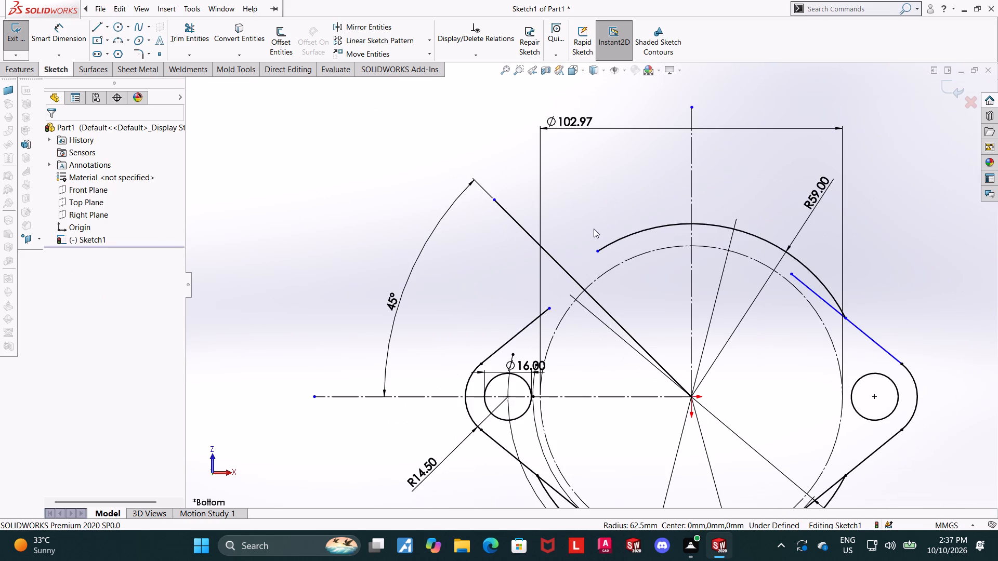
Delete the upper and lower R59 ring arcs together with their radius dimensions.
{"action": "left_click", "coordinate": [608, 244]}
{"action": "key", "text": "Delete"}
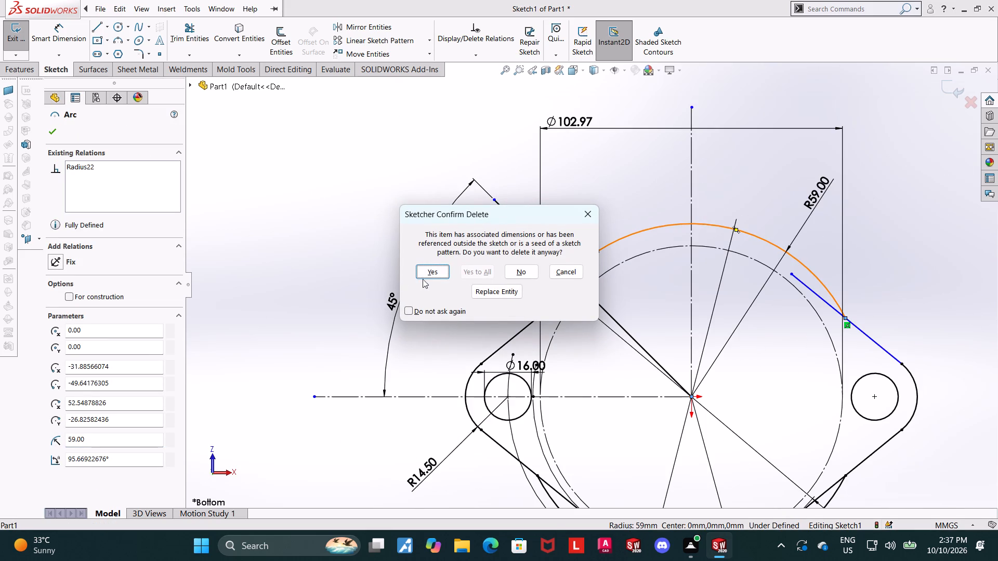
{"action": "left_click", "coordinate": [426, 279]}
{"action": "left_click", "coordinate": [425, 275]}
{"action": "scroll", "coordinate": [701, 327], "scroll_direction": "up", "scroll_amount": 5}
{"action": "scroll", "coordinate": [694, 371], "scroll_direction": "down", "scroll_amount": 3}
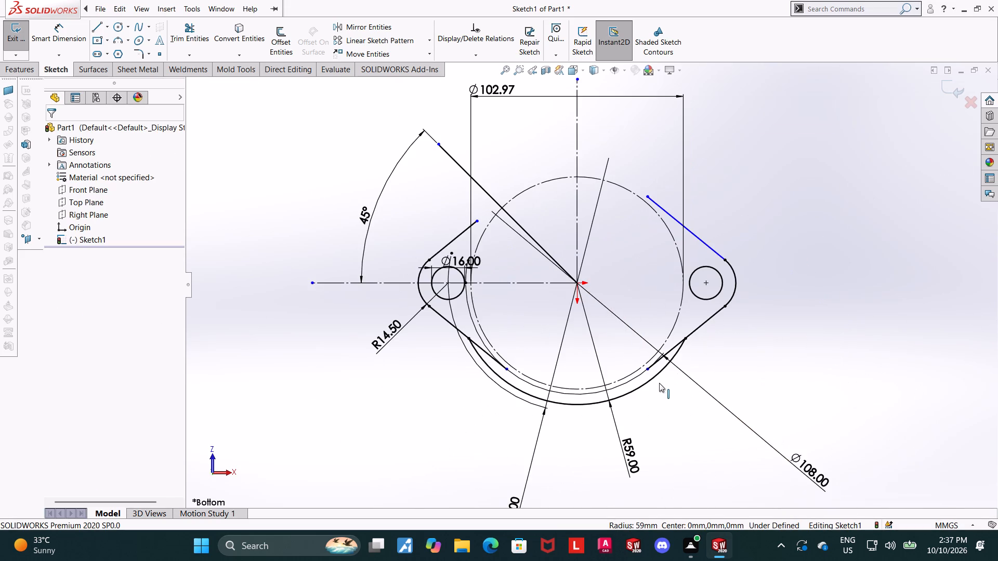
{"action": "left_click", "coordinate": [651, 380]}
{"action": "key", "text": "Delete"}
{"action": "left_click", "coordinate": [448, 271]}
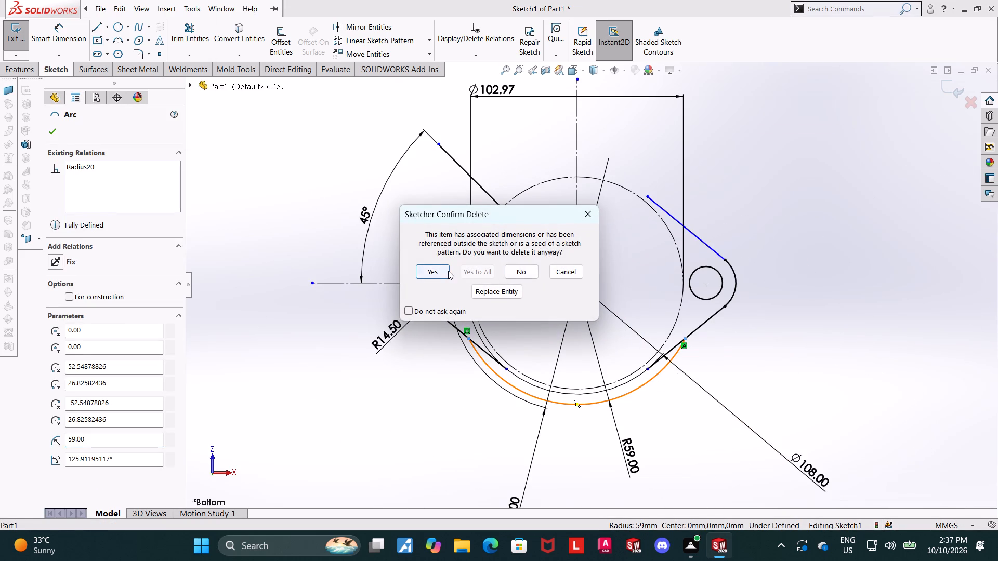
Delete the old 108 mm diameter dimension extending to the lower right of the ring.
{"action": "left_click", "coordinate": [806, 471]}
{"action": "key", "text": "Delete"}
{"action": "key", "text": "Delete"}
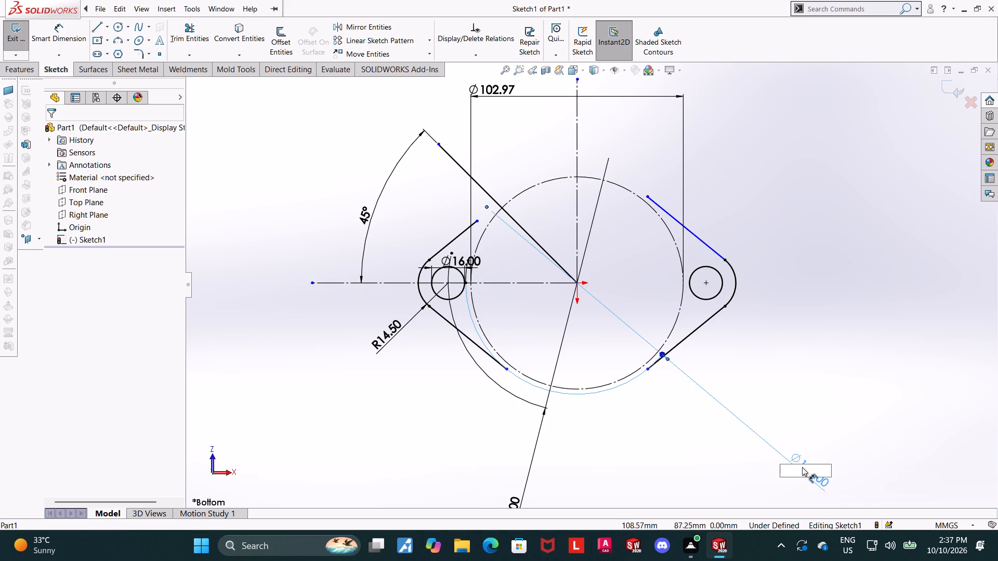
{"action": "left_click", "coordinate": [787, 389]}
{"action": "left_click", "coordinate": [817, 368]}
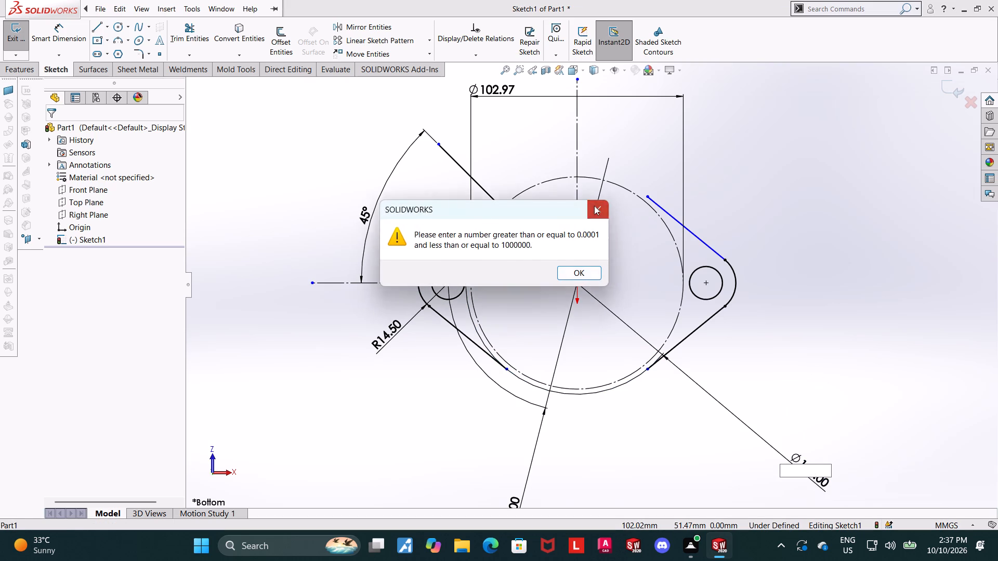
{"action": "left_click", "coordinate": [594, 206]}
{"action": "left_click", "coordinate": [805, 467]}
{"action": "key", "text": "Delete"}
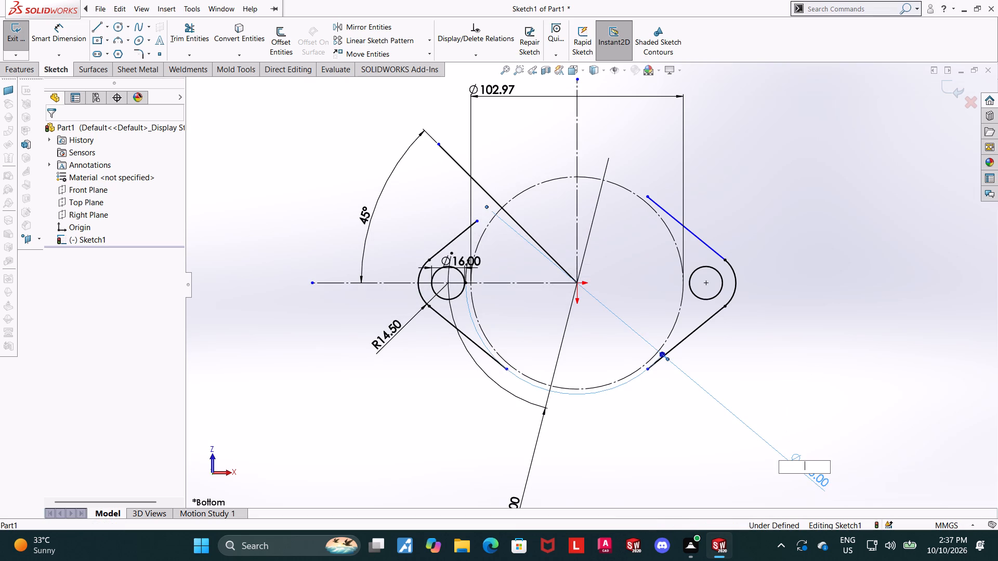
{"action": "left_click", "coordinate": [836, 439]}
{"action": "left_click", "coordinate": [569, 276]}
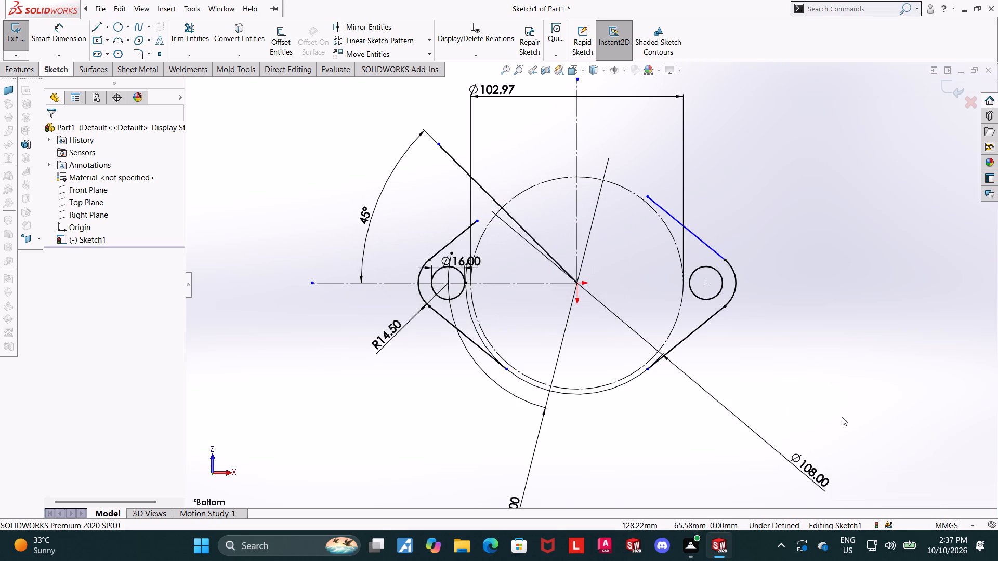
{"action": "left_click", "coordinate": [842, 417]}
{"action": "left_click", "coordinate": [806, 474]}
{"action": "key", "text": "Delete"}
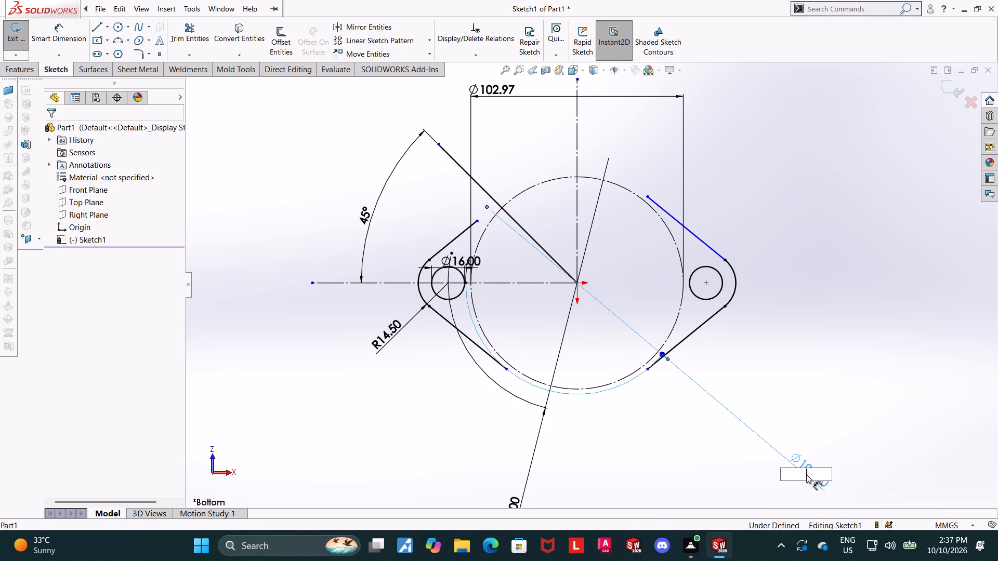
{"action": "left_click", "coordinate": [777, 437]}
{"action": "key", "text": "Escape"}
{"action": "key", "text": "Escape"}
{"action": "key", "text": "Escape"}
{"action": "right_click", "coordinate": [803, 467]}
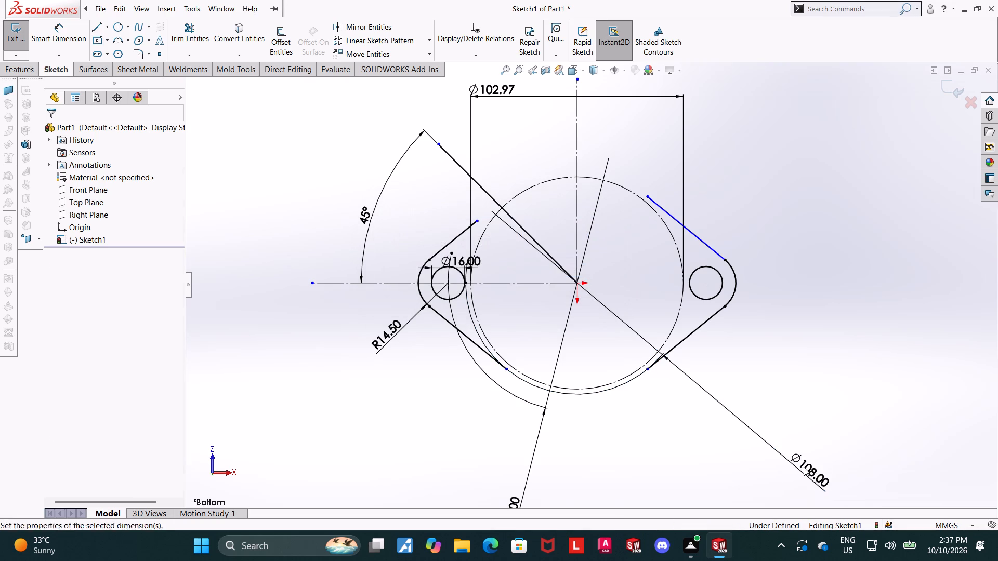
{"action": "left_click", "coordinate": [815, 425]}
Delete the 125 mm diameter dimension below the ring.
{"action": "middle_click_drag", "start_coordinate": [727, 414], "coordinate": [740, 377]}
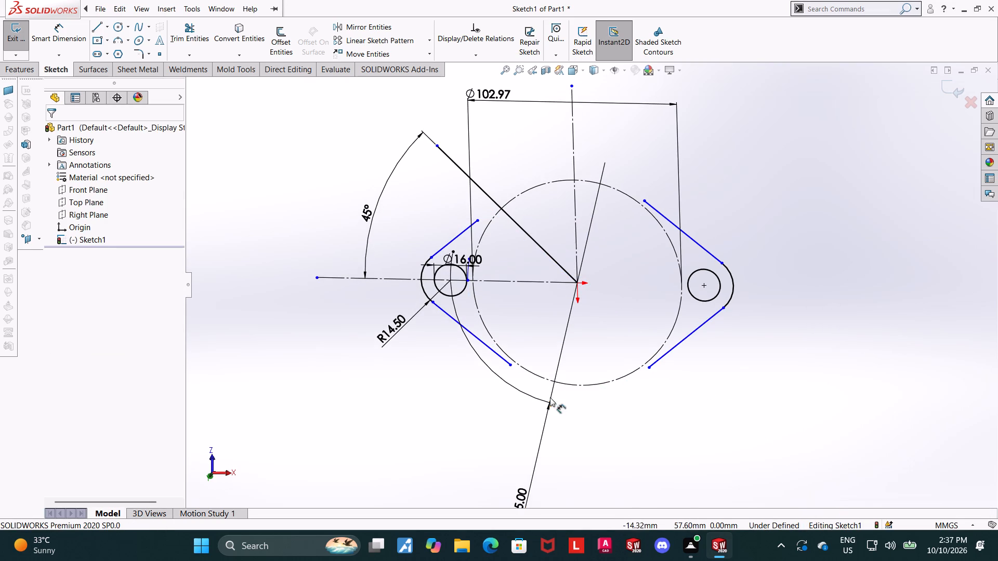
{"action": "scroll", "coordinate": [545, 444], "scroll_direction": "up", "scroll_amount": 4}
{"action": "right_click", "coordinate": [549, 408]}
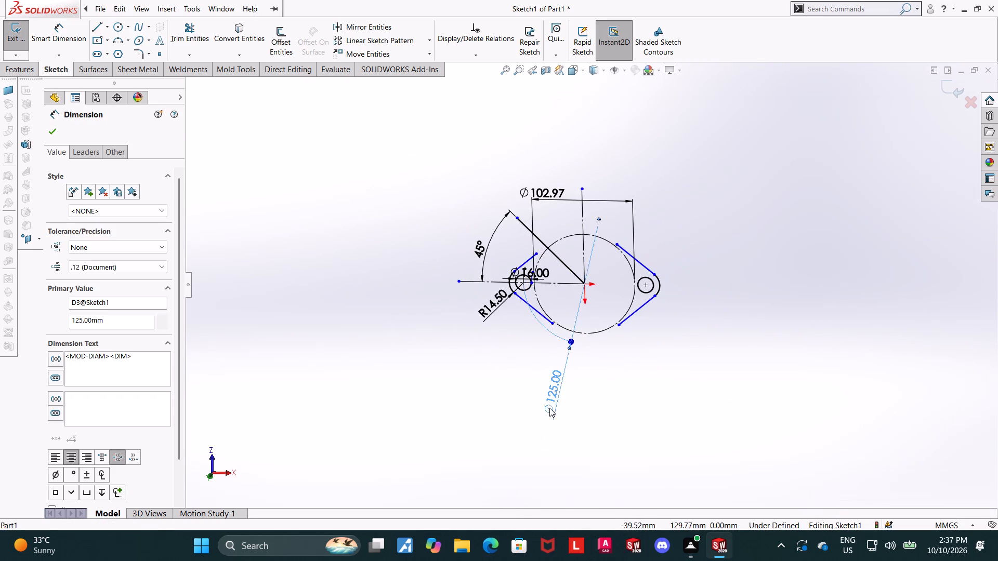
{"action": "left_click", "coordinate": [583, 419]}
Set the construction circle's diameter to 108 mm.
{"action": "middle_click_drag", "start_coordinate": [701, 299], "coordinate": [694, 301]}
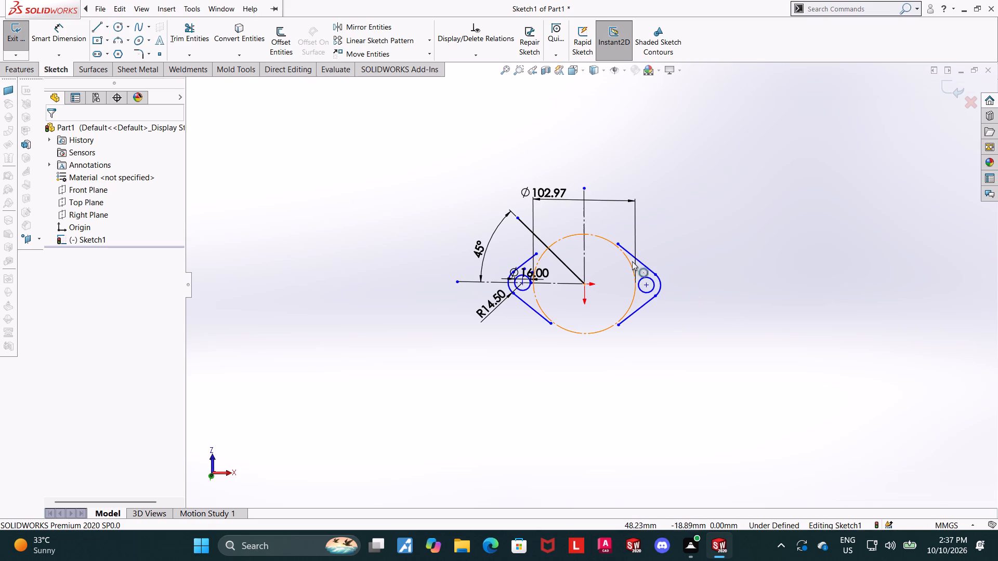
{"action": "left_click", "coordinate": [570, 69]}
{"action": "left_click", "coordinate": [494, 332]}
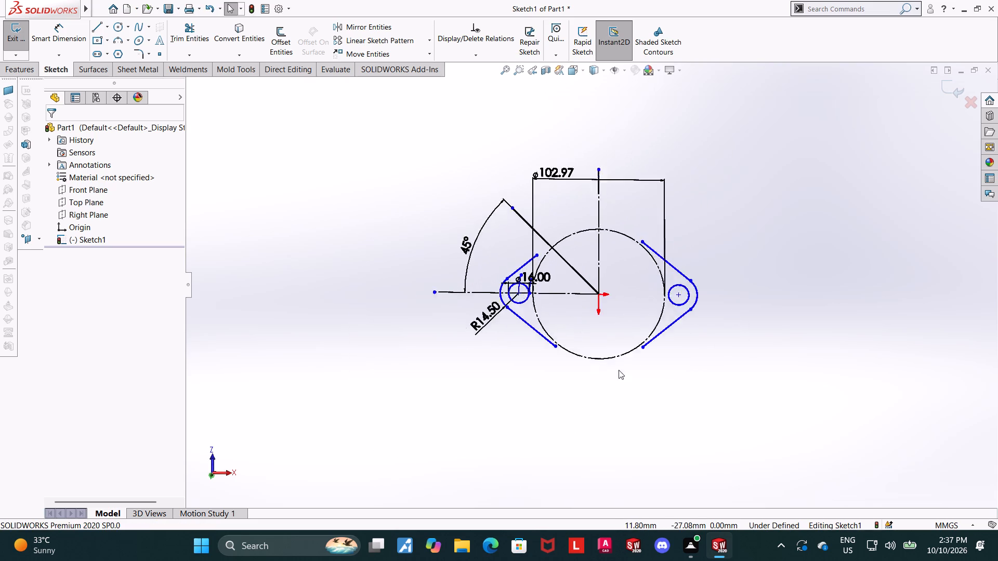
{"action": "scroll", "coordinate": [833, 396], "scroll_direction": "up", "scroll_amount": 2}
{"action": "scroll", "coordinate": [729, 306], "scroll_direction": "down", "scroll_amount": 2}
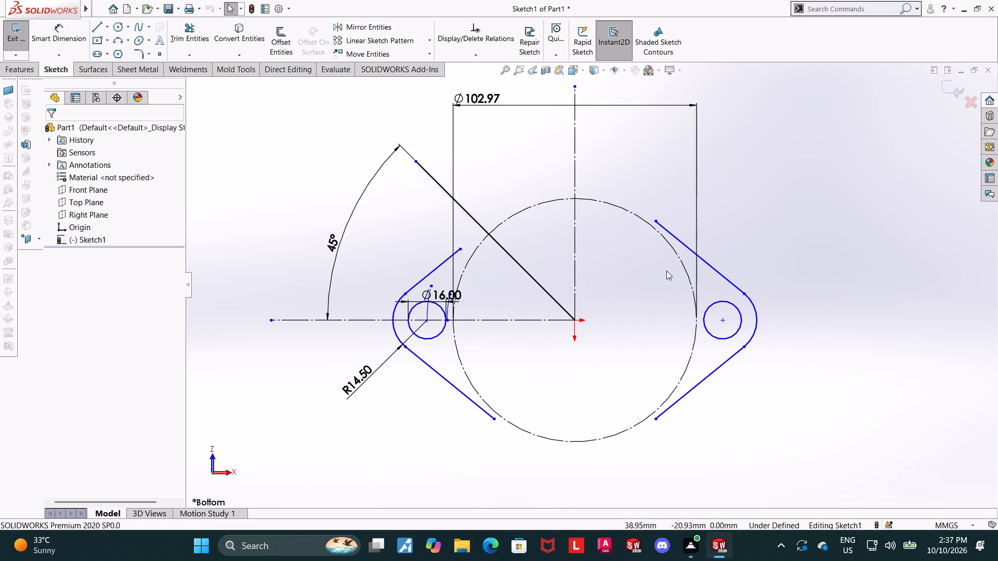
{"action": "double_click", "coordinate": [482, 96]}
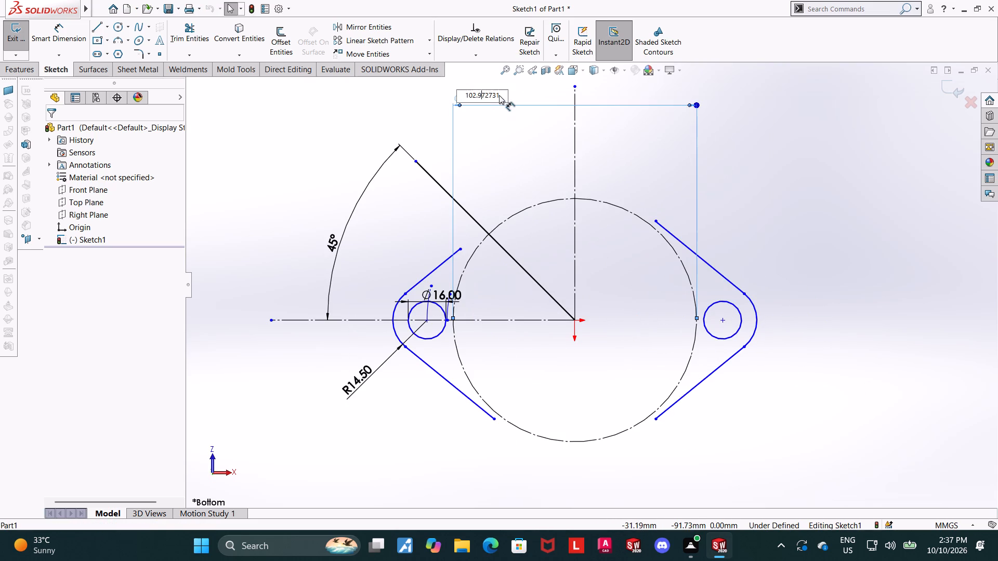
{"action": "left_click_drag", "start_coordinate": [499, 95], "coordinate": [464, 91]}
{"action": "type", "text": "108"}
{"action": "key", "text": "Return"}
{"action": "key", "text": "Escape"}
{"action": "key", "text": "Escape"}
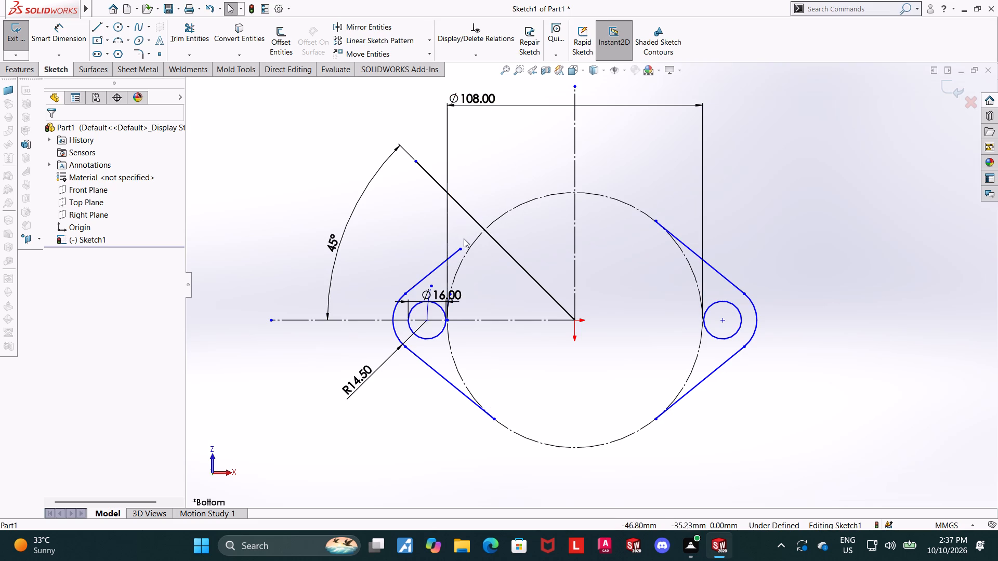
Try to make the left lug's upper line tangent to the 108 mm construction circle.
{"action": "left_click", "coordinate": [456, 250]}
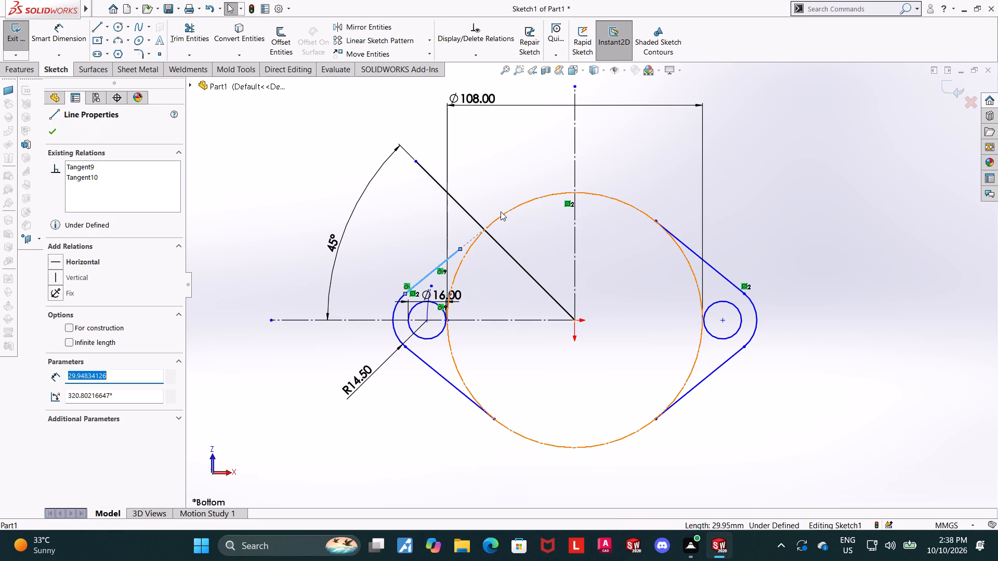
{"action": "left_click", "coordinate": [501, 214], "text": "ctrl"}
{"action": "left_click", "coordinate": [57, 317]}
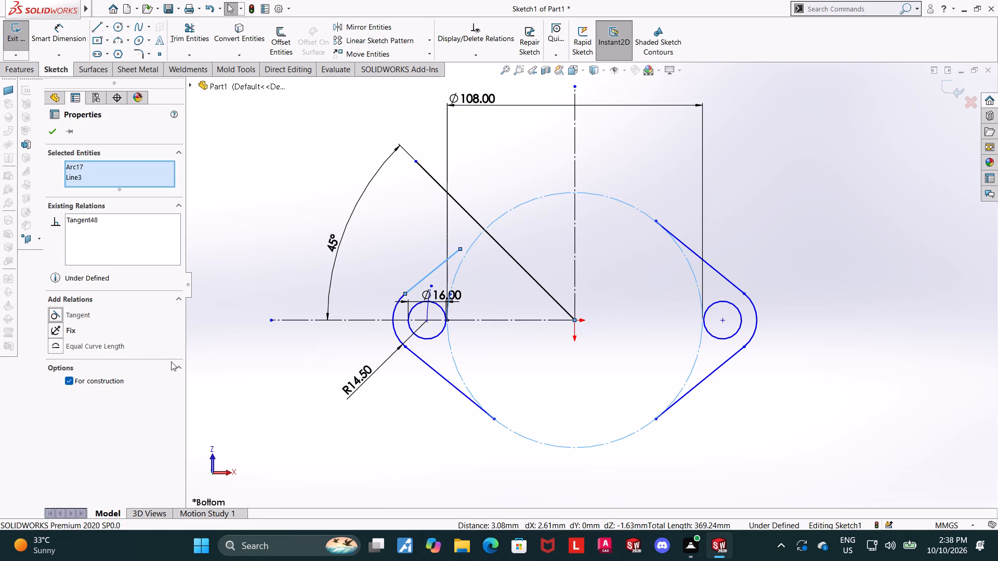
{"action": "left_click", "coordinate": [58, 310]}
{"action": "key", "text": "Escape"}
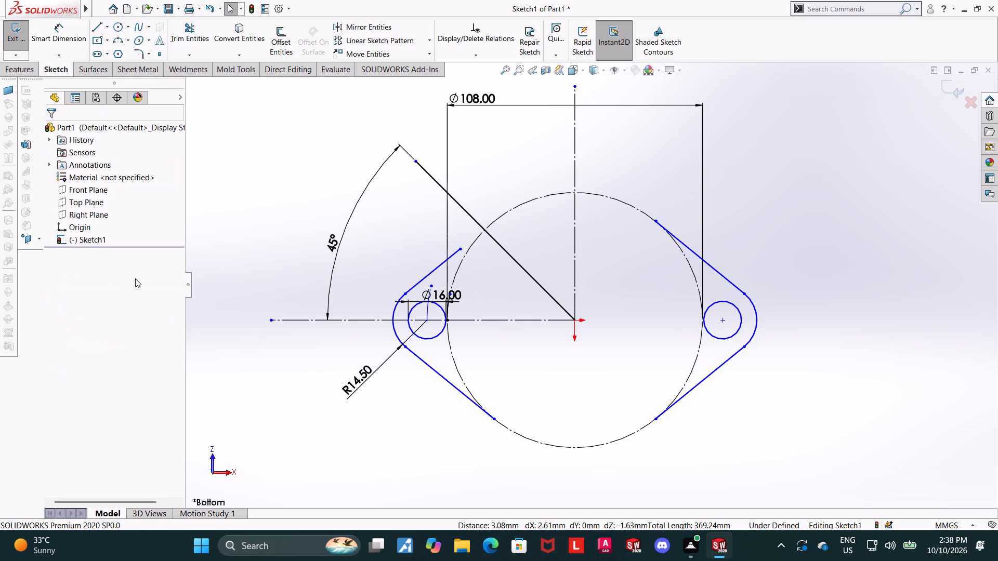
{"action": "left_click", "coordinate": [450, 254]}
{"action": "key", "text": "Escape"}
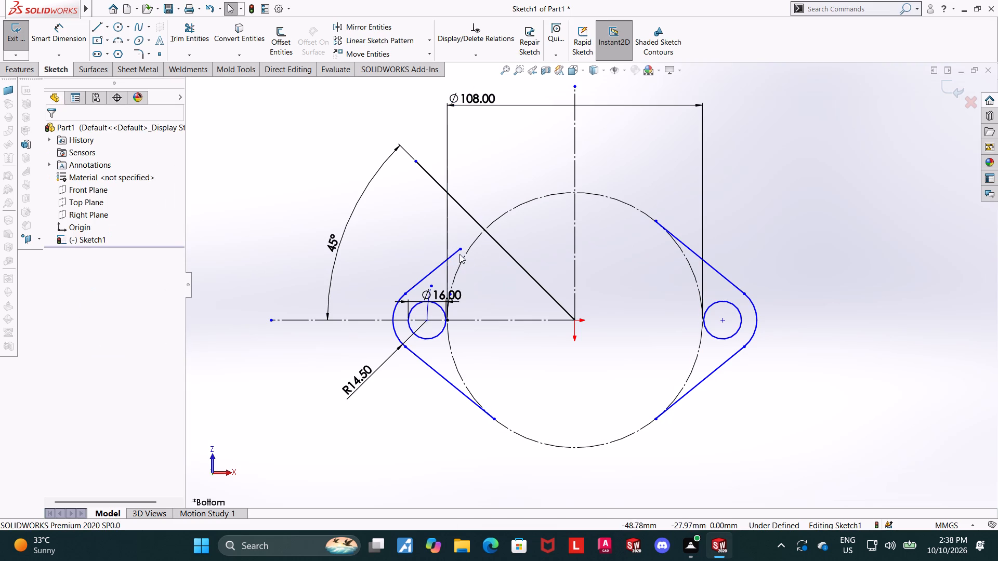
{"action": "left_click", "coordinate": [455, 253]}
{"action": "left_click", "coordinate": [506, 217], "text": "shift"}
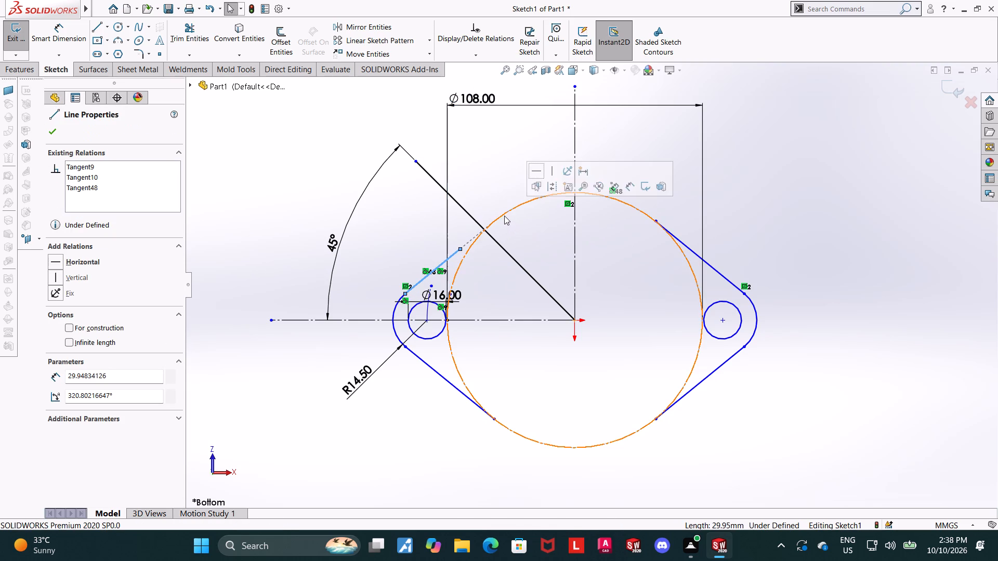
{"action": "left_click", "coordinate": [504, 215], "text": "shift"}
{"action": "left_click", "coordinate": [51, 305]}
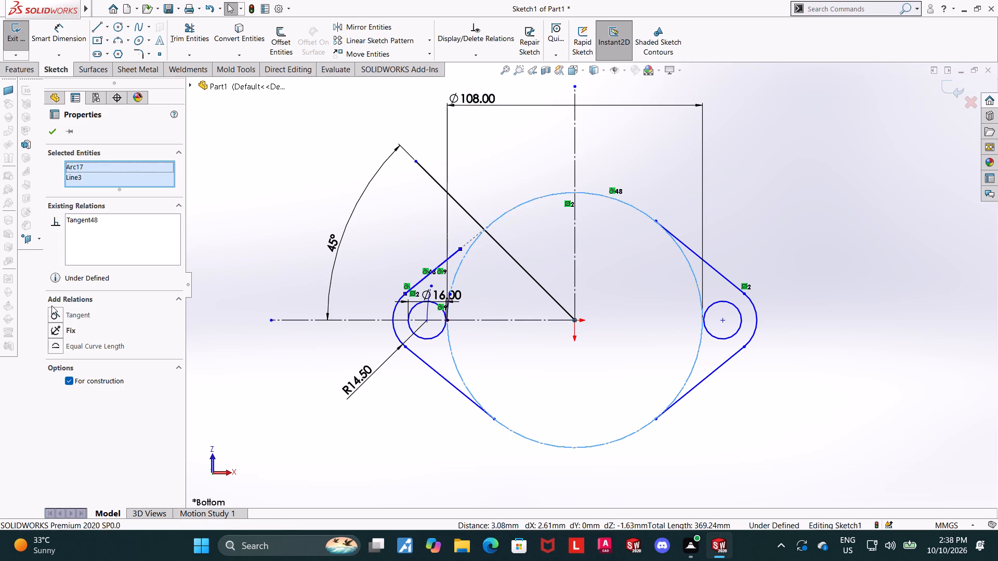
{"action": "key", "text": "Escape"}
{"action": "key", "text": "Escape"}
Exit the lug sketch, discarding all its changes.
{"action": "left_click", "coordinate": [974, 101]}
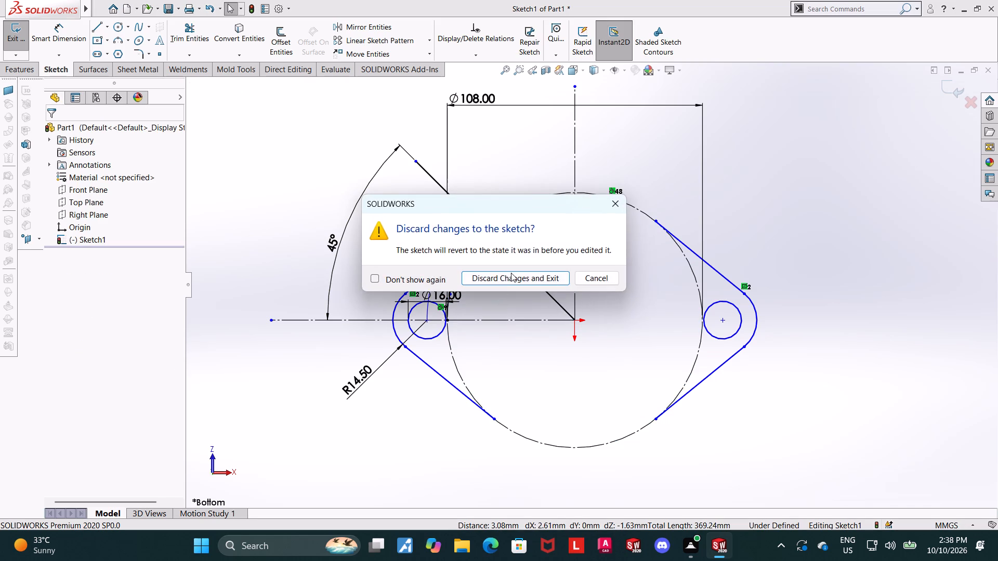
{"action": "left_click", "coordinate": [511, 273]}
{"action": "left_click_drag", "start_coordinate": [308, 279], "coordinate": [303, 275]}
Start a new sketch on the Top Plane and draw a circle about 147 mm in diameter centred on the origin.
{"action": "left_click", "coordinate": [75, 206]}
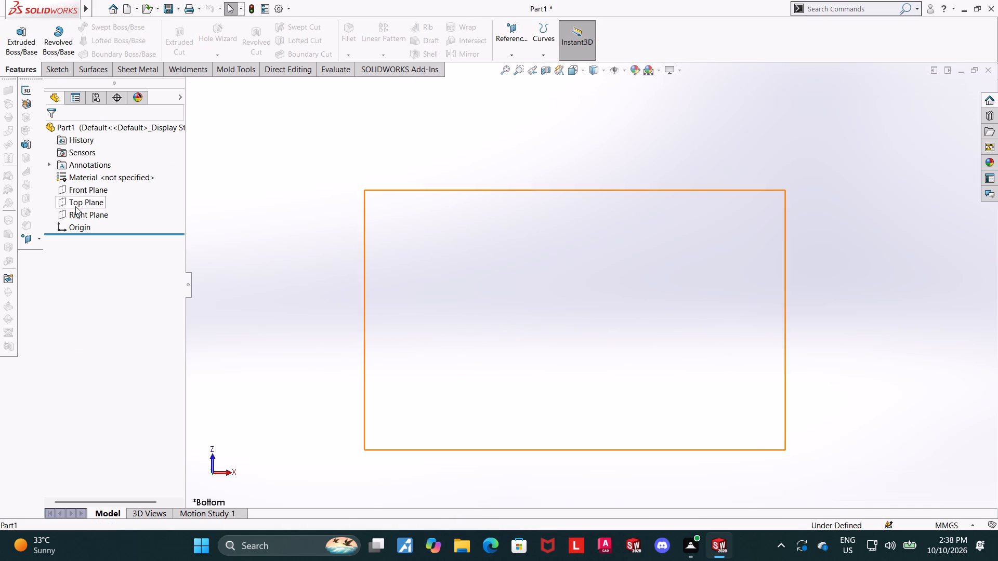
{"action": "left_click", "coordinate": [83, 192]}
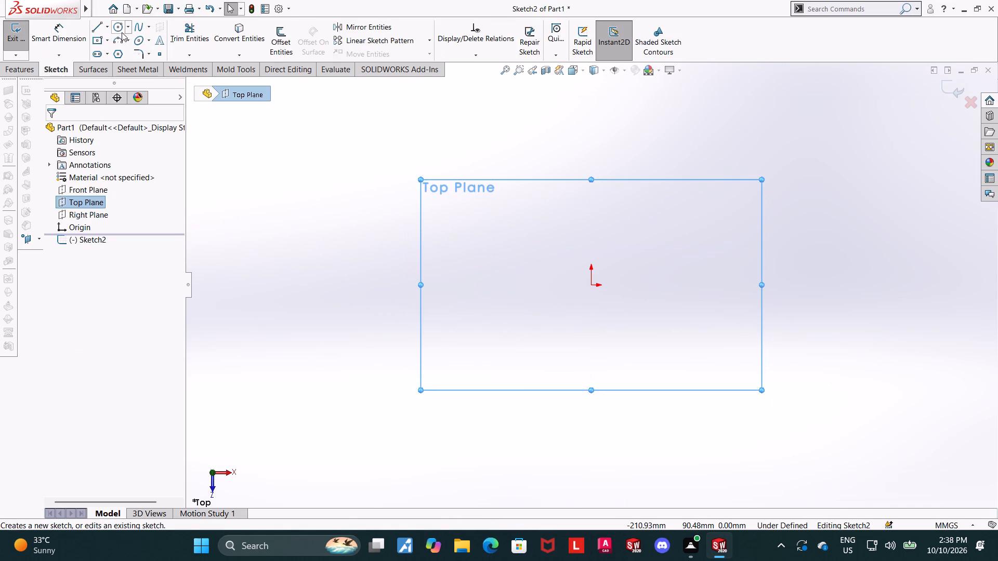
{"action": "left_click", "coordinate": [119, 30]}
{"action": "left_click", "coordinate": [592, 282]}
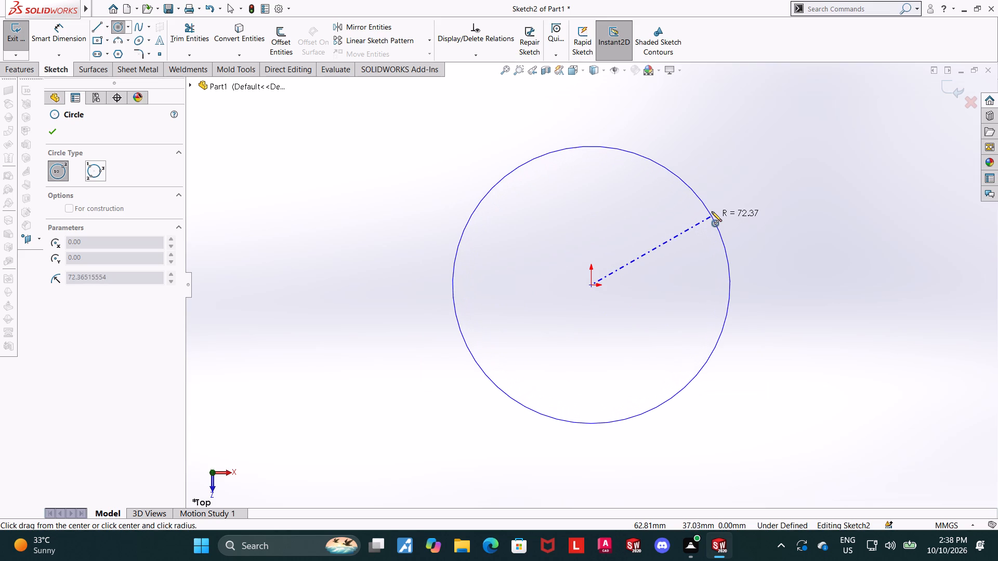
{"action": "left_click", "coordinate": [712, 211]}
{"action": "key", "text": "Escape"}
Dimension the circle's diameter as 59*2, giving 118 mm.
{"action": "left_click", "coordinate": [64, 30]}
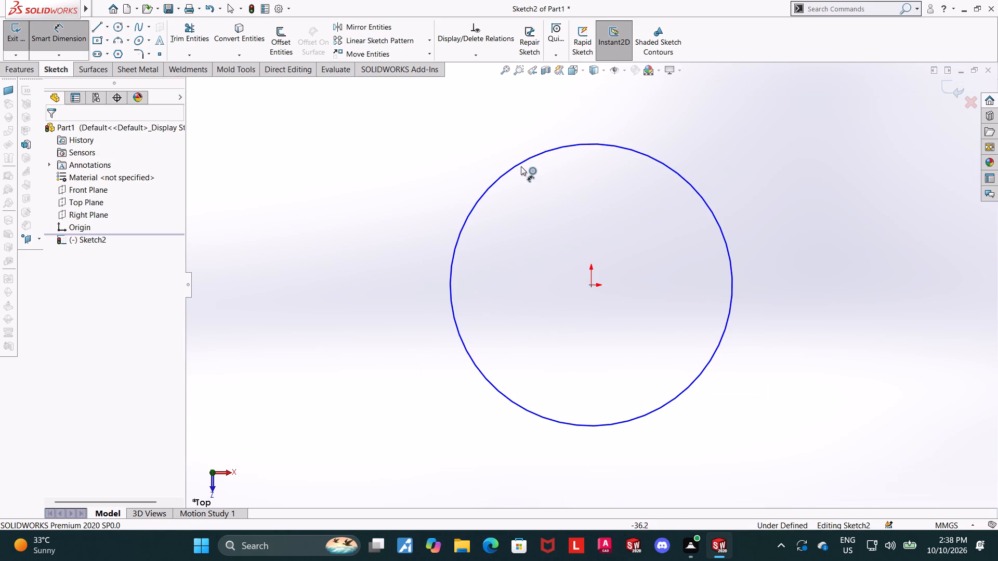
{"action": "left_click", "coordinate": [521, 165]}
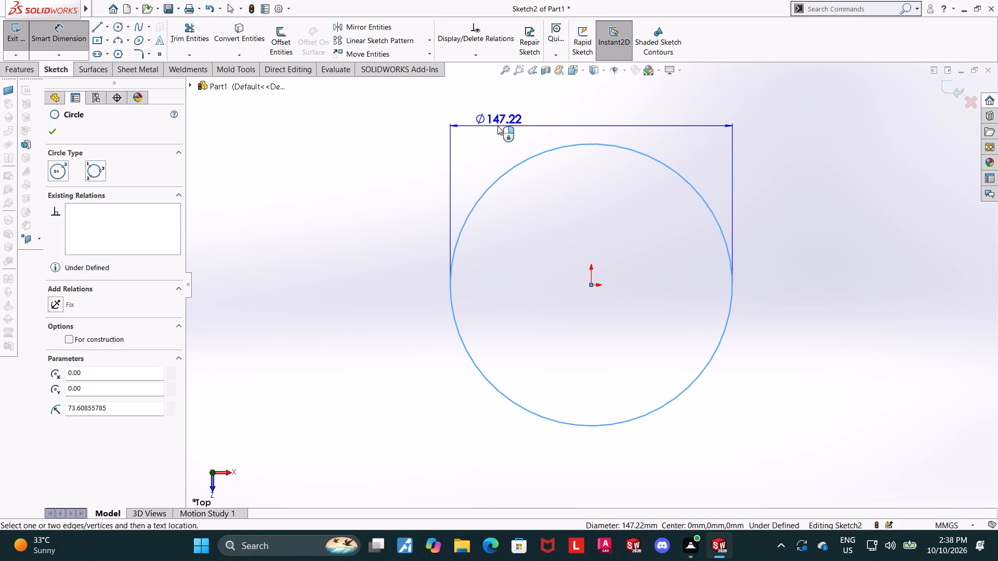
{"action": "left_click", "coordinate": [497, 126]}
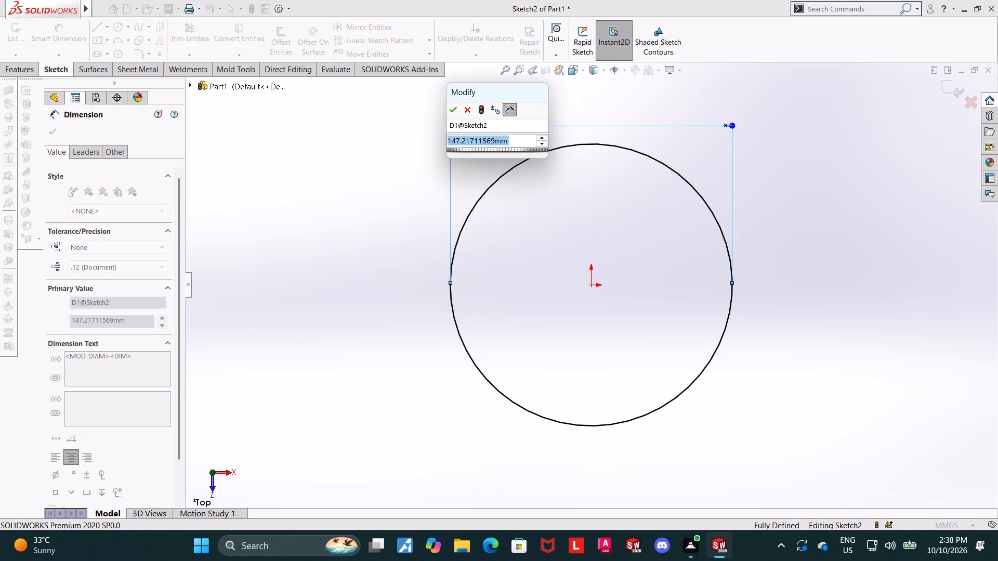
{"action": "type", "text": "59"}
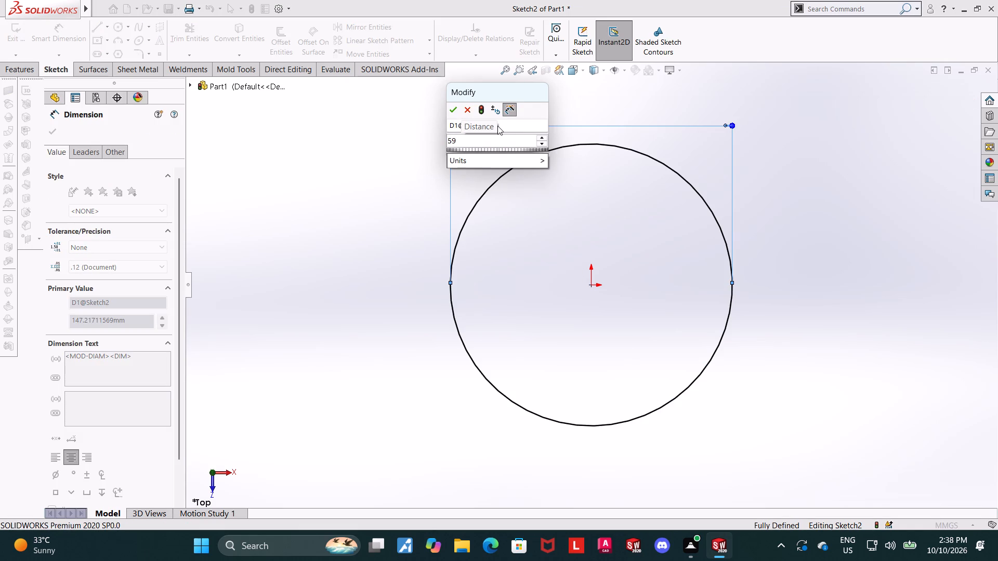
{"action": "type", "text": "*2"}
{"action": "key", "text": "Return"}
{"action": "key", "text": "Escape"}
{"action": "key", "text": "Escape"}
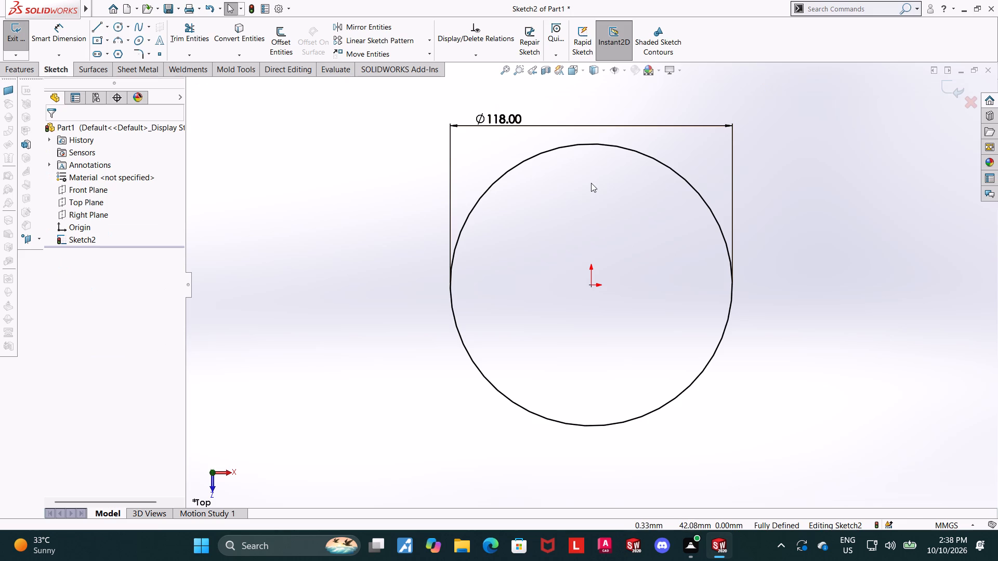
Close the sketch and extrude the 118 mm circle as a Blind boss 10 mm deep.
{"action": "scroll", "coordinate": [590, 182], "scroll_direction": "up", "scroll_amount": 1}
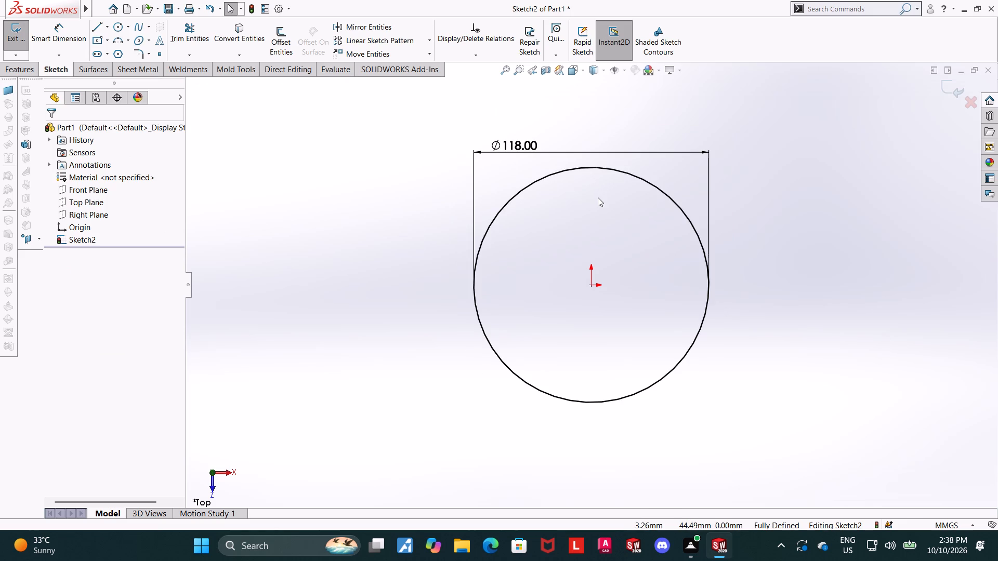
{"action": "left_click", "coordinate": [952, 91]}
{"action": "middle_click_drag", "start_coordinate": [769, 260], "coordinate": [763, 164]}
{"action": "middle_click_drag", "start_coordinate": [747, 239], "coordinate": [751, 212]}
{"action": "left_click", "coordinate": [9, 28]}
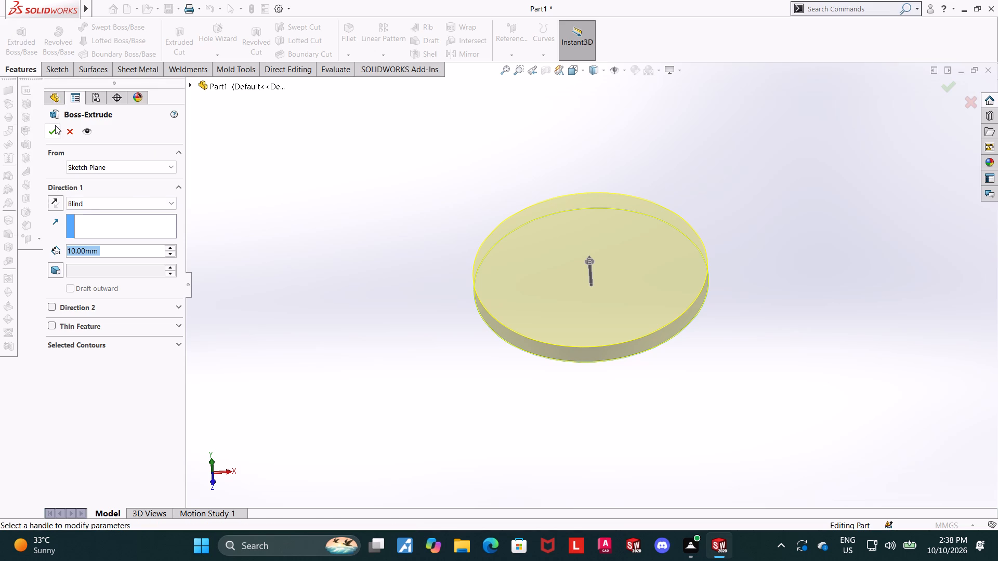
{"action": "left_click", "coordinate": [55, 125]}
{"action": "left_click", "coordinate": [330, 290]}
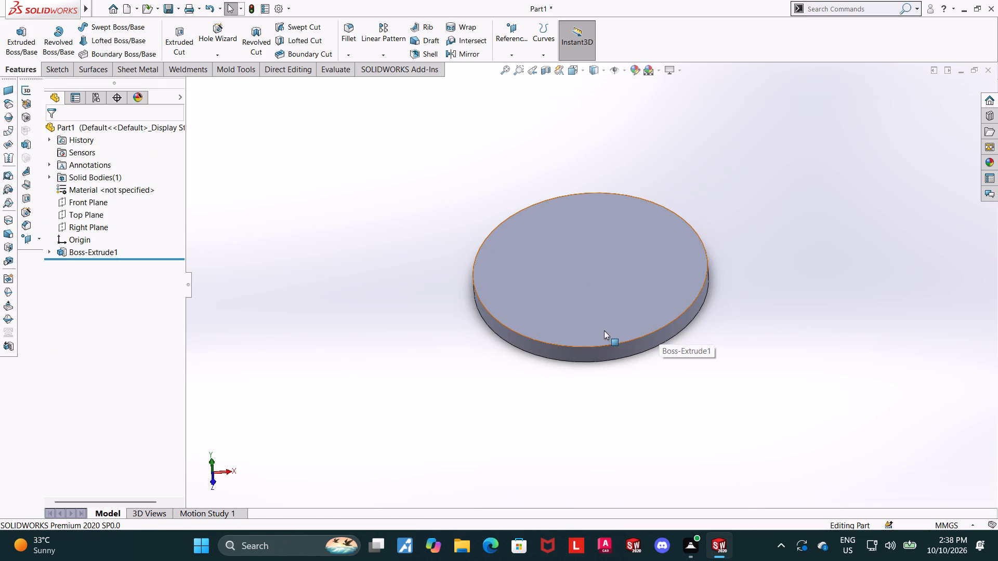
Start a new sketch on the disc's underside face, viewed square-on.
{"action": "middle_click_drag", "start_coordinate": [679, 375], "coordinate": [693, 252]}
{"action": "left_click", "coordinate": [588, 273]}
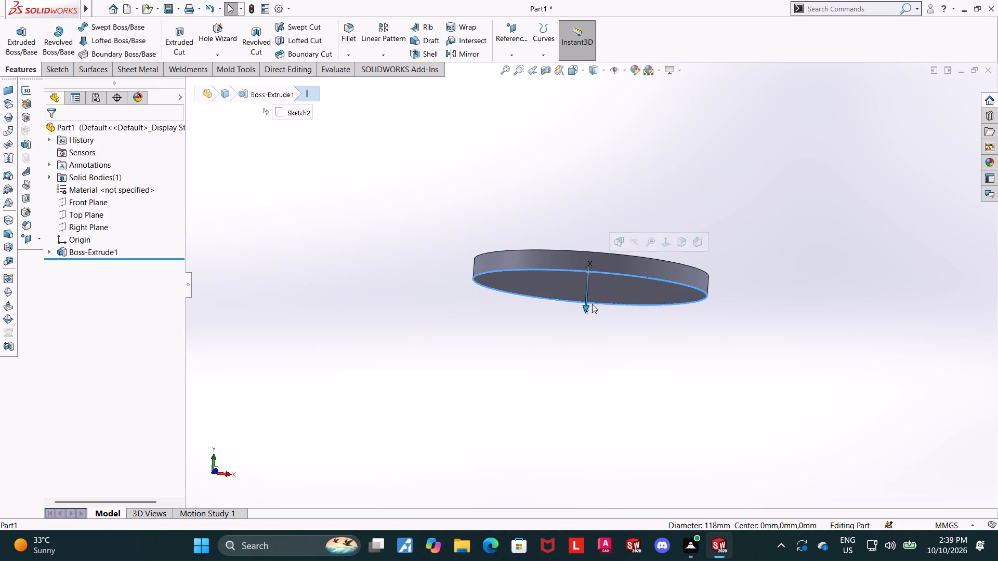
{"action": "left_click", "coordinate": [633, 370]}
{"action": "middle_click_drag", "start_coordinate": [618, 332], "coordinate": [624, 271]}
{"action": "left_click", "coordinate": [626, 266]}
{"action": "left_click", "coordinate": [666, 242]}
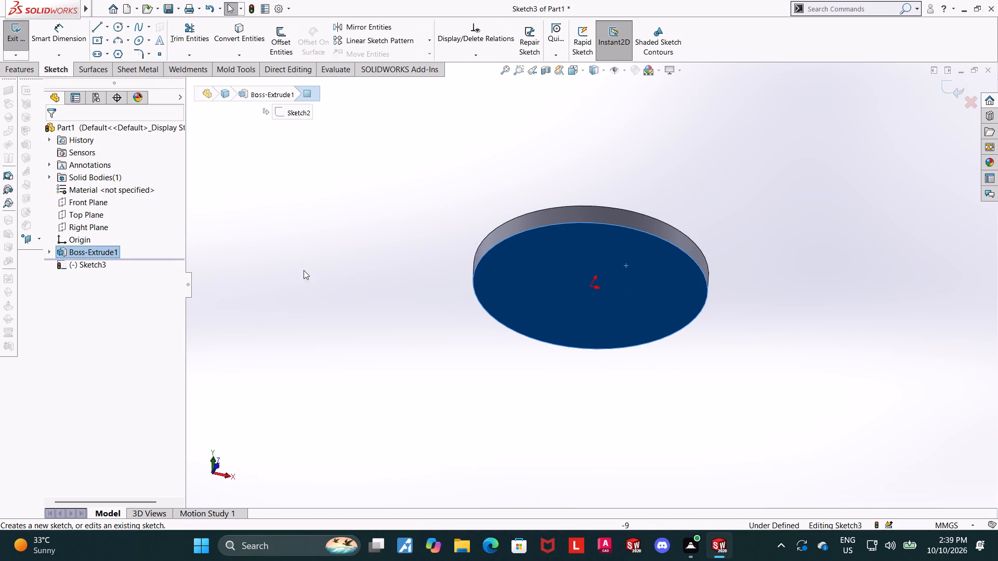
{"action": "left_click", "coordinate": [100, 263]}
{"action": "left_click", "coordinate": [287, 255]}
{"action": "middle_click_drag", "start_coordinate": [467, 192], "coordinate": [454, 345]}
{"action": "scroll", "coordinate": [453, 332], "scroll_direction": "up", "scroll_amount": 1}
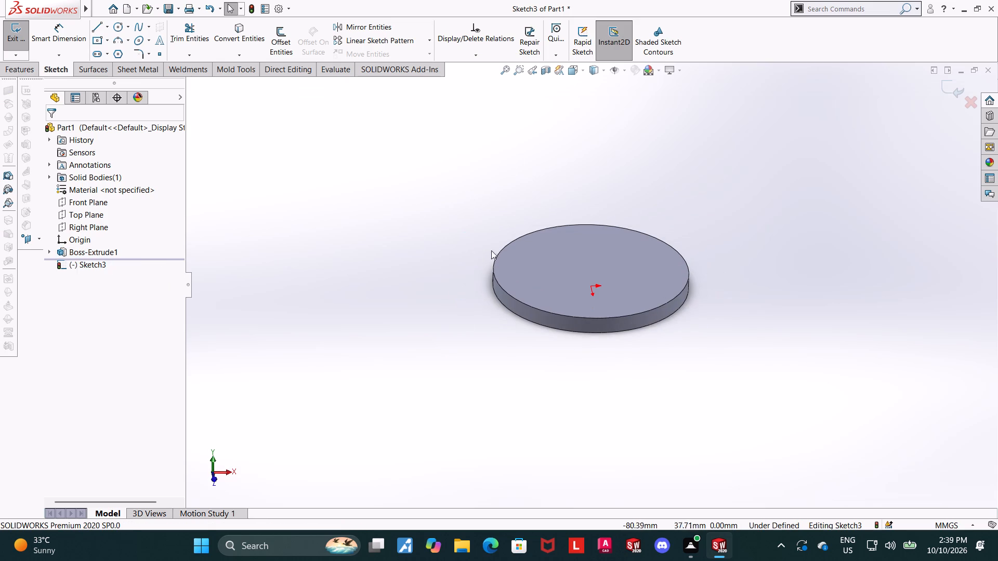
{"action": "left_click", "coordinate": [573, 72]}
{"action": "left_click", "coordinate": [496, 257]}
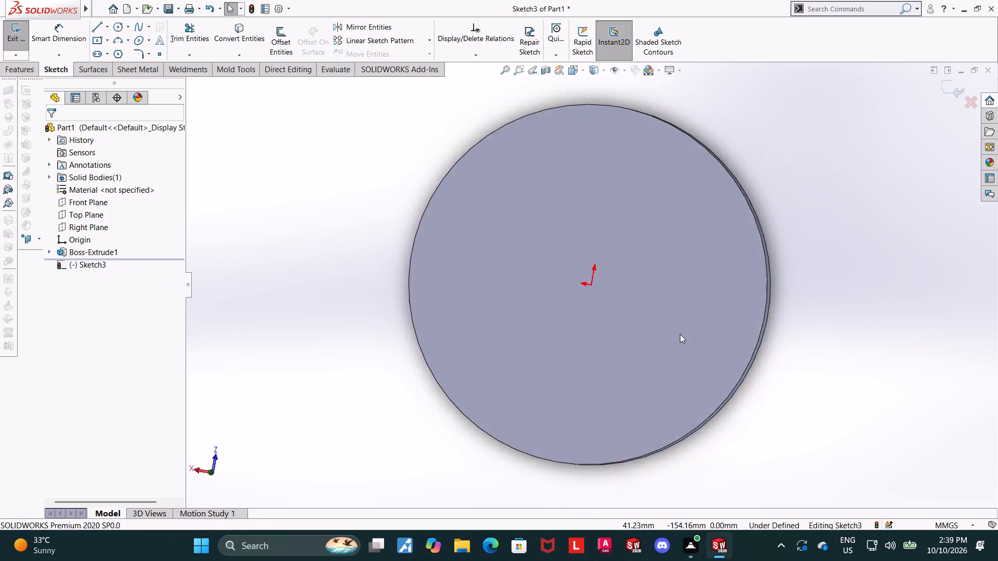
{"action": "scroll", "coordinate": [686, 345], "scroll_direction": "up", "scroll_amount": 3}
{"action": "scroll", "coordinate": [703, 290], "scroll_direction": "up", "scroll_amount": 1}
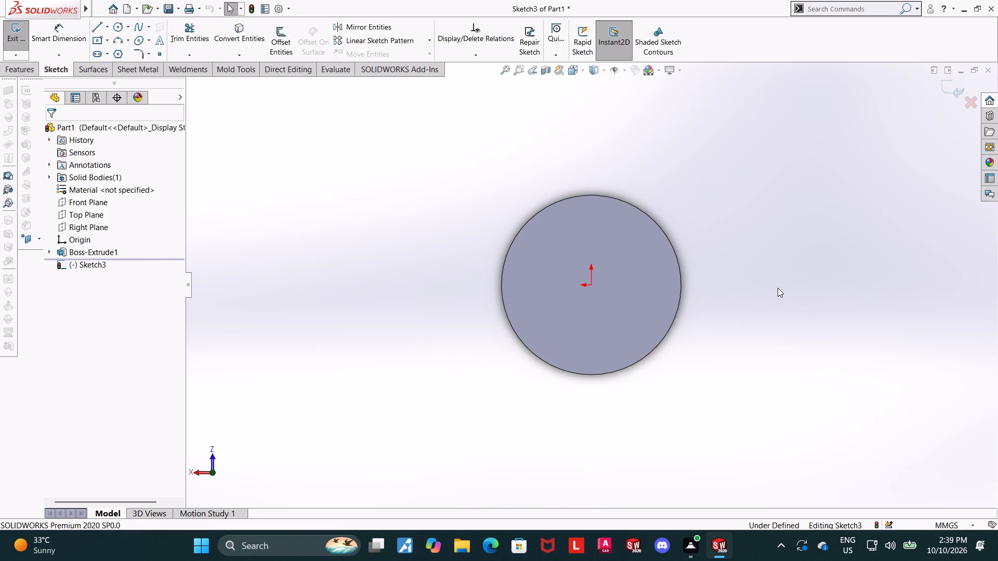
{"action": "scroll", "coordinate": [778, 288], "scroll_direction": "down", "scroll_amount": 1}
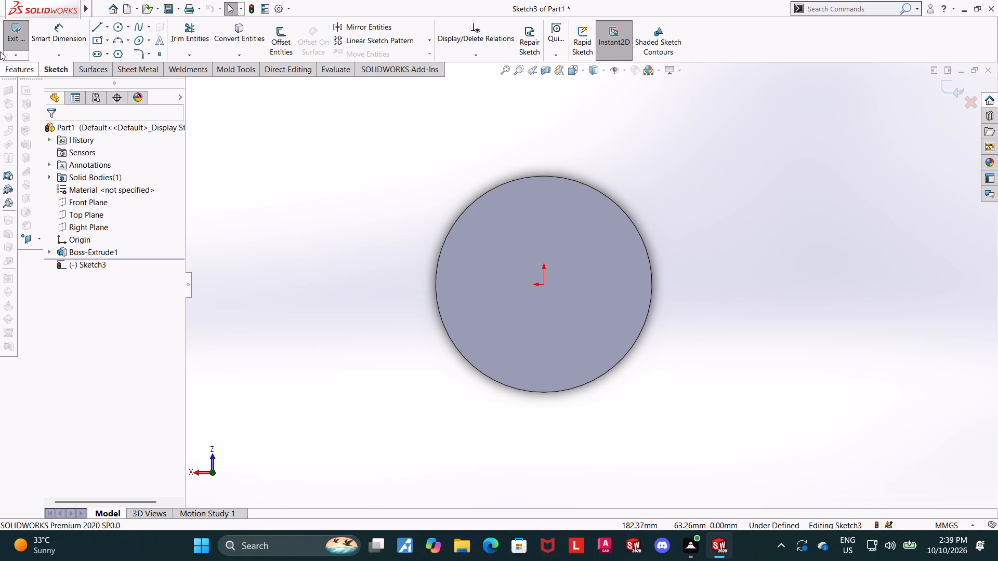
Draw two circles centred on the origin, one about 149 mm in diameter around the disc and a smaller one inside its edge.
{"action": "left_click", "coordinate": [95, 23]}
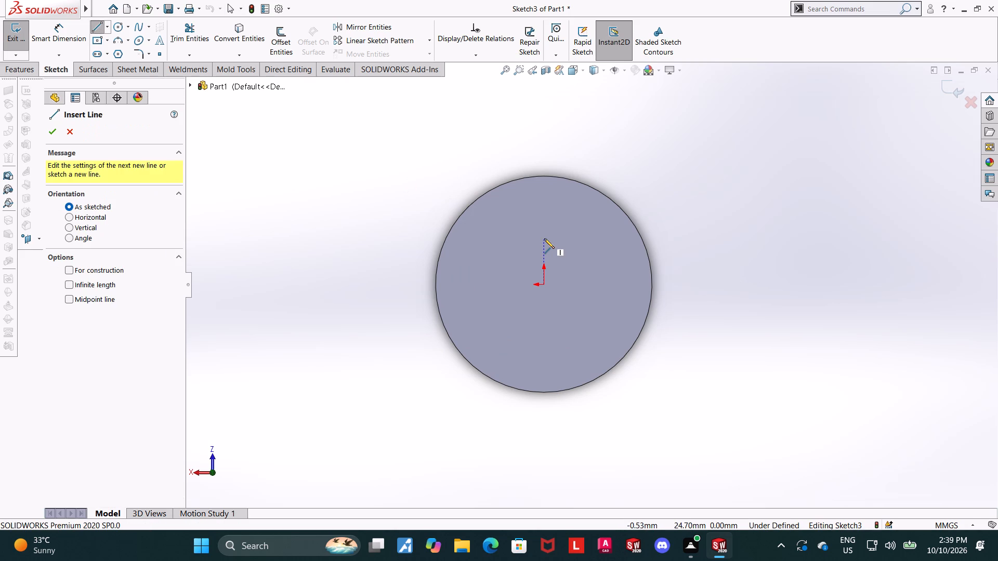
{"action": "key", "text": "Escape"}
{"action": "left_click", "coordinate": [118, 32]}
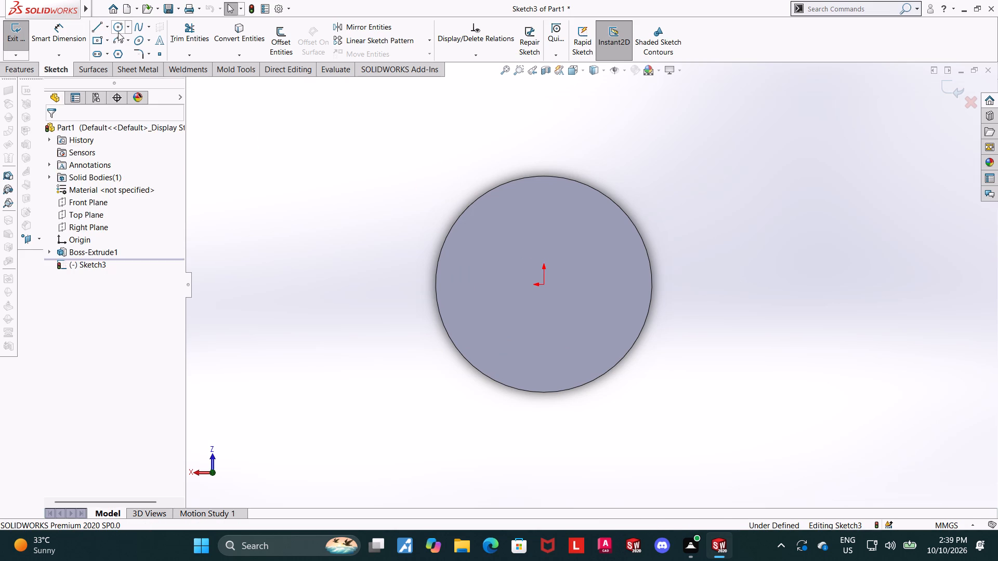
{"action": "left_click", "coordinate": [543, 284]}
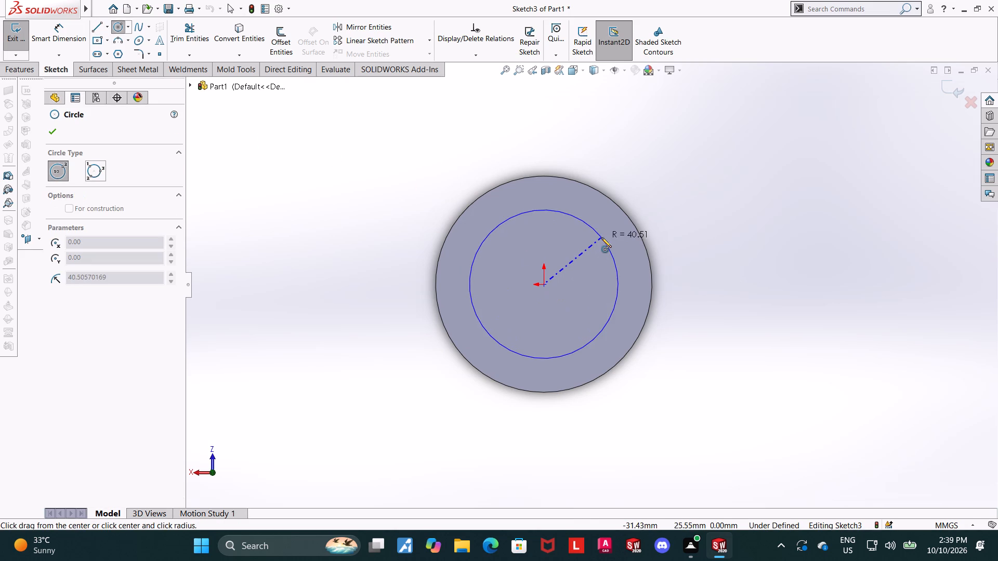
{"action": "left_click", "coordinate": [646, 194]}
{"action": "key", "text": "Escape"}
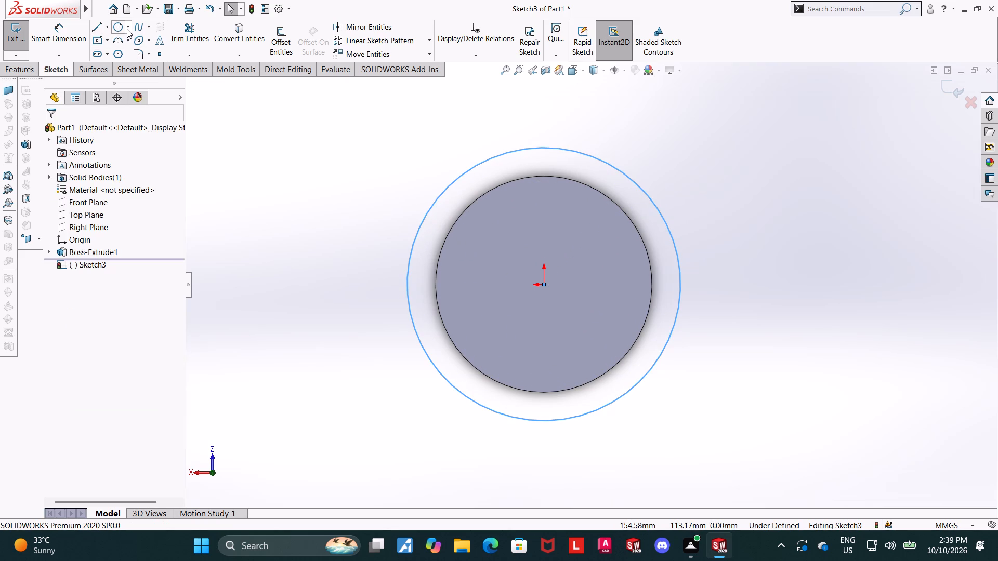
{"action": "left_click", "coordinate": [121, 27]}
{"action": "left_click", "coordinate": [543, 284]}
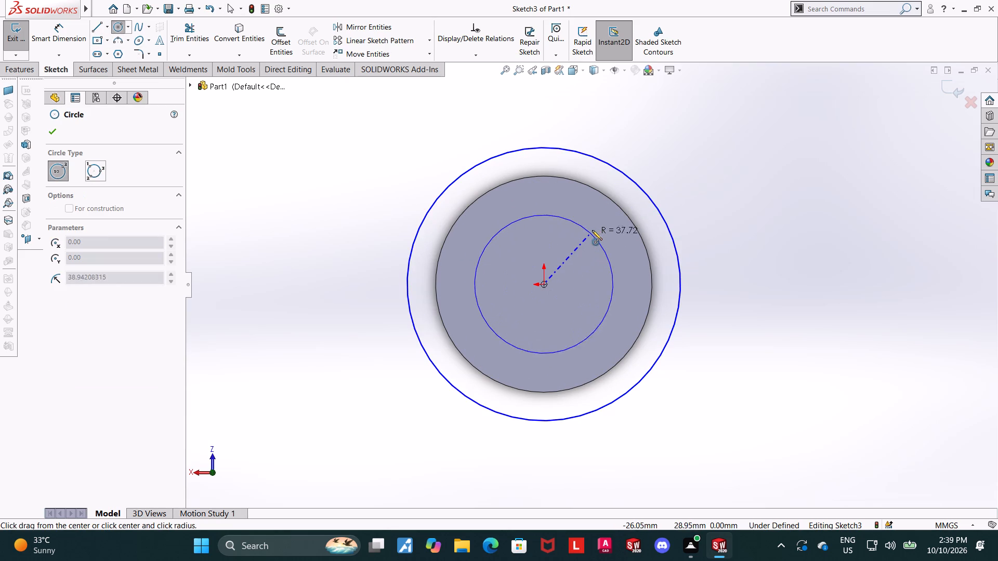
{"action": "left_click", "coordinate": [593, 226]}
{"action": "key", "text": "Escape"}
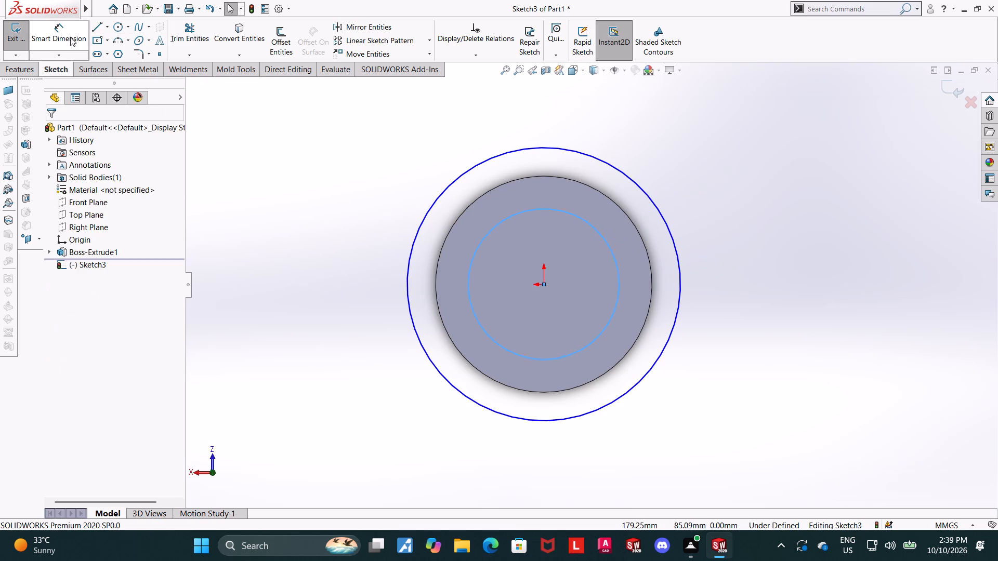
Dimension the outer circle's diameter as 125 mm.
{"action": "left_click", "coordinate": [70, 35]}
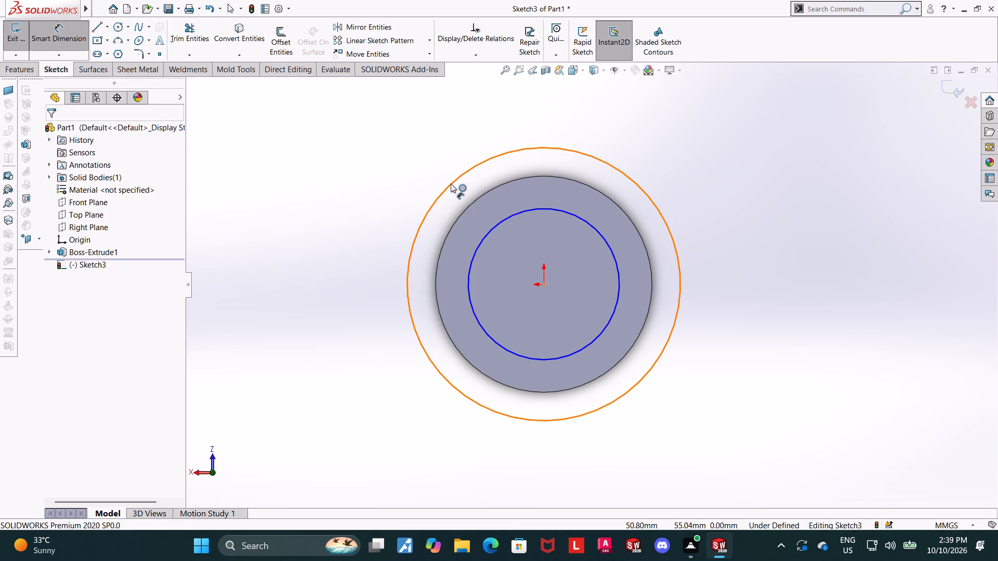
{"action": "left_click", "coordinate": [451, 183]}
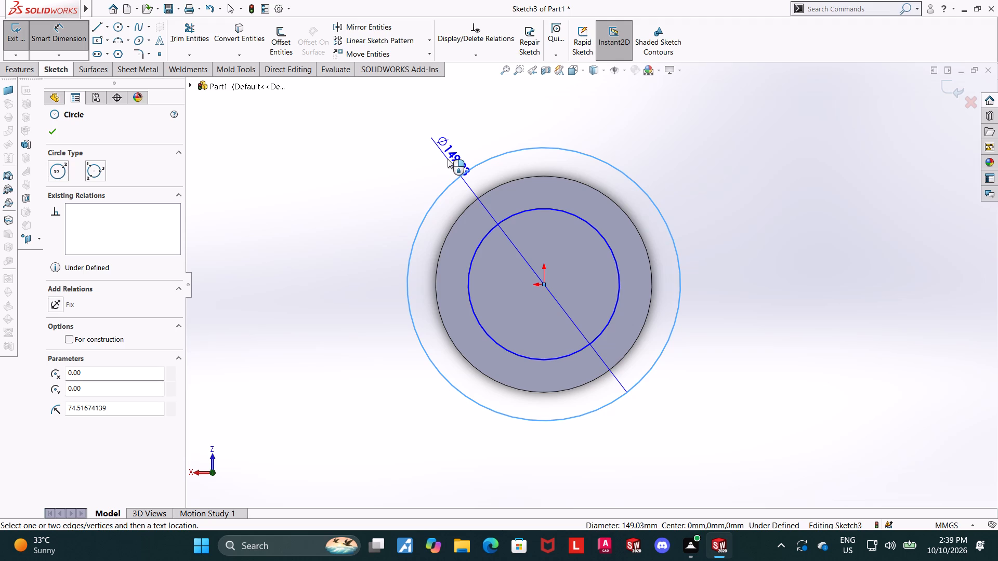
{"action": "left_click", "coordinate": [448, 159]}
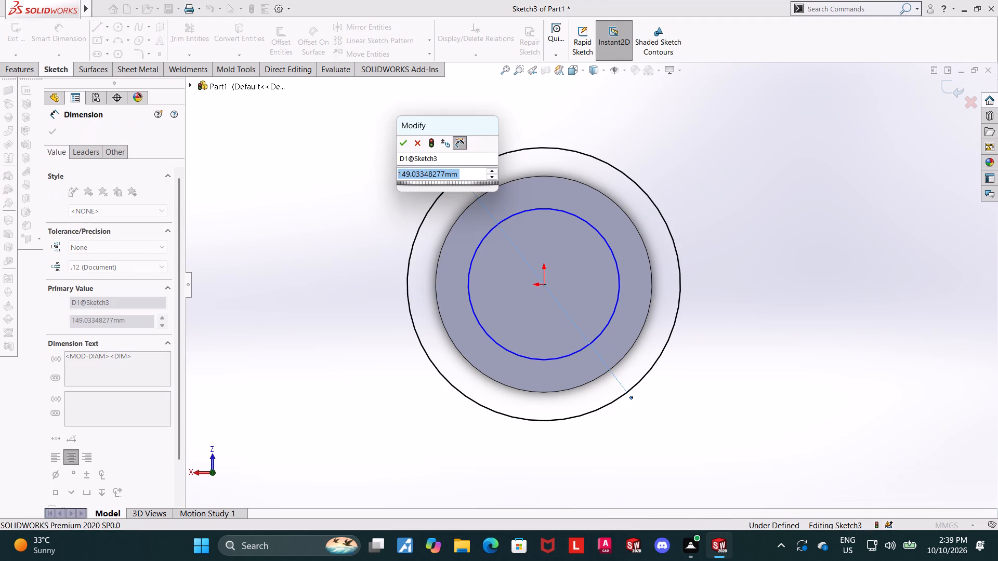
{"action": "type", "text": "12"}
{"action": "key", "text": "5"}
{"action": "key", "text": "Return"}
{"action": "key", "text": "Escape"}
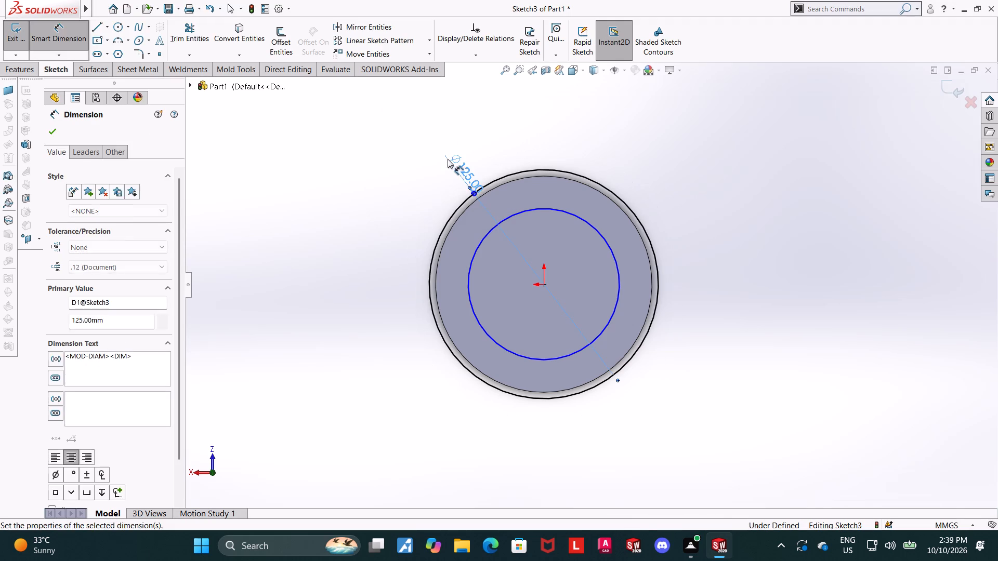
Dimension the inner circle's diameter as 108 mm.
{"action": "key", "text": "Escape"}
{"action": "left_click", "coordinate": [71, 34]}
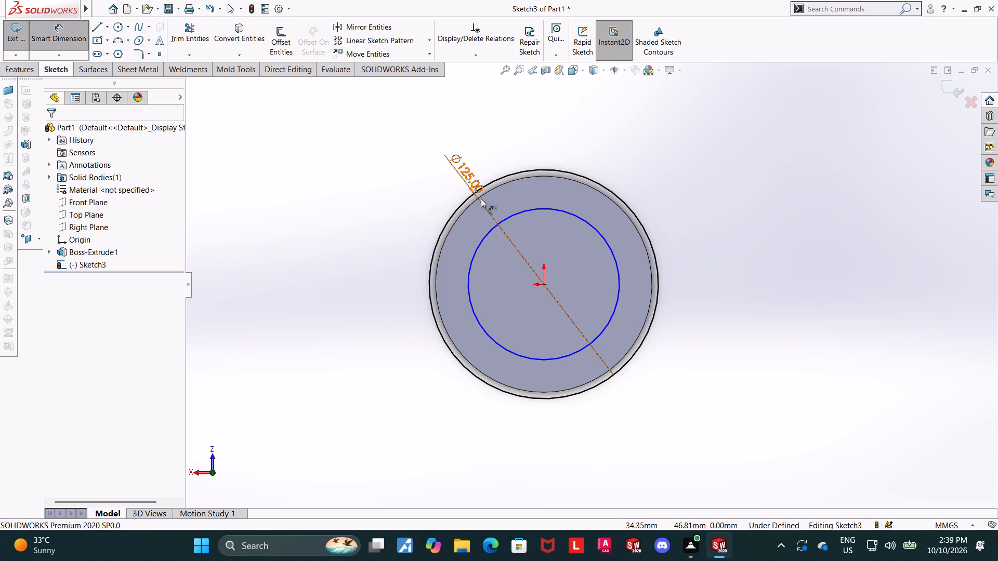
{"action": "scroll", "coordinate": [483, 198], "scroll_direction": "up", "scroll_amount": 1}
{"action": "scroll", "coordinate": [563, 235], "scroll_direction": "down", "scroll_amount": 3}
{"action": "left_click", "coordinate": [567, 220]}
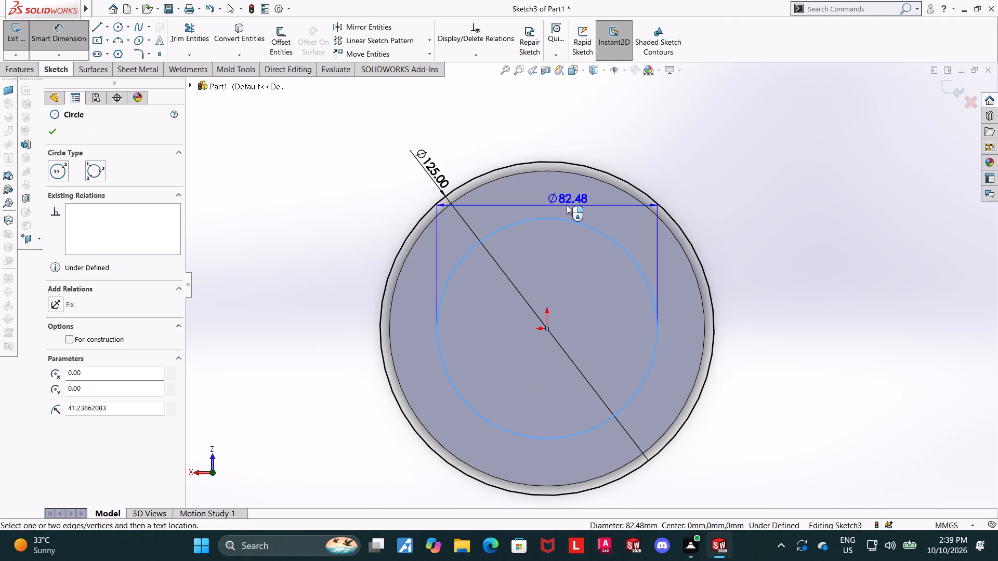
{"action": "scroll", "coordinate": [573, 221], "scroll_direction": "up", "scroll_amount": 1}
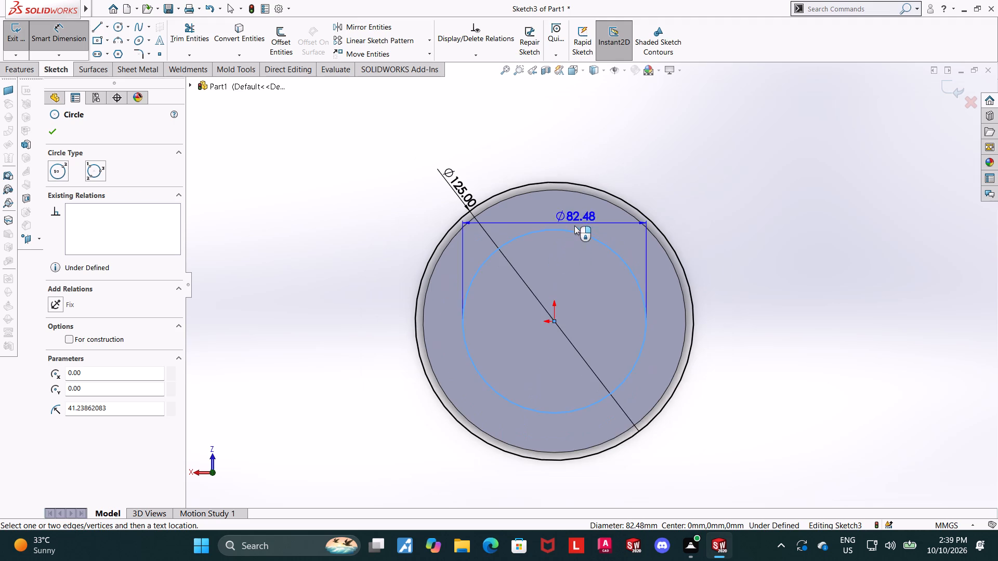
{"action": "scroll", "coordinate": [574, 241], "scroll_direction": "down", "scroll_amount": 2}
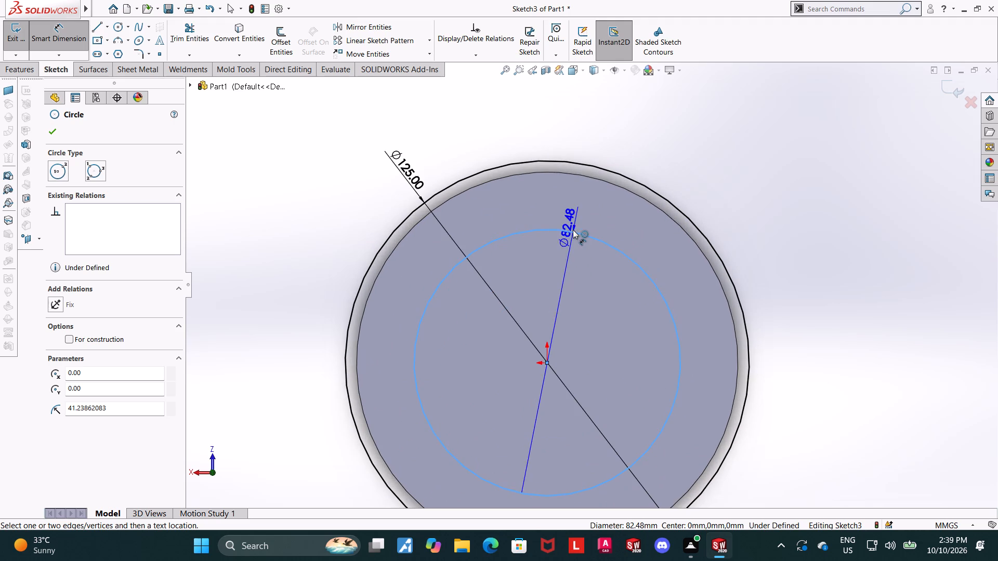
{"action": "scroll", "coordinate": [573, 230], "scroll_direction": "up", "scroll_amount": 2}
{"action": "left_click", "coordinate": [573, 229]}
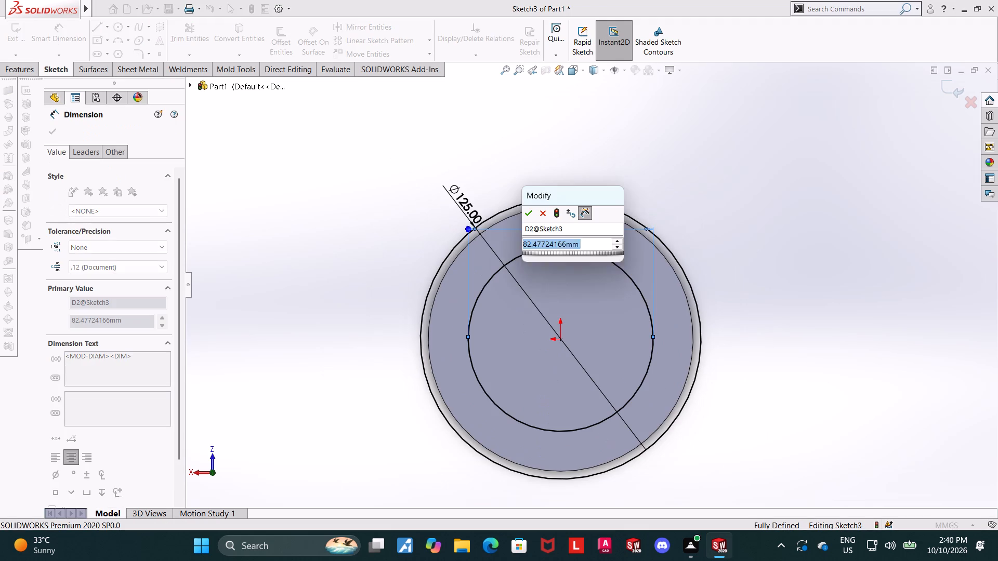
{"action": "type", "text": "108"}
{"action": "key", "text": "Return"}
{"action": "key", "text": "Escape"}
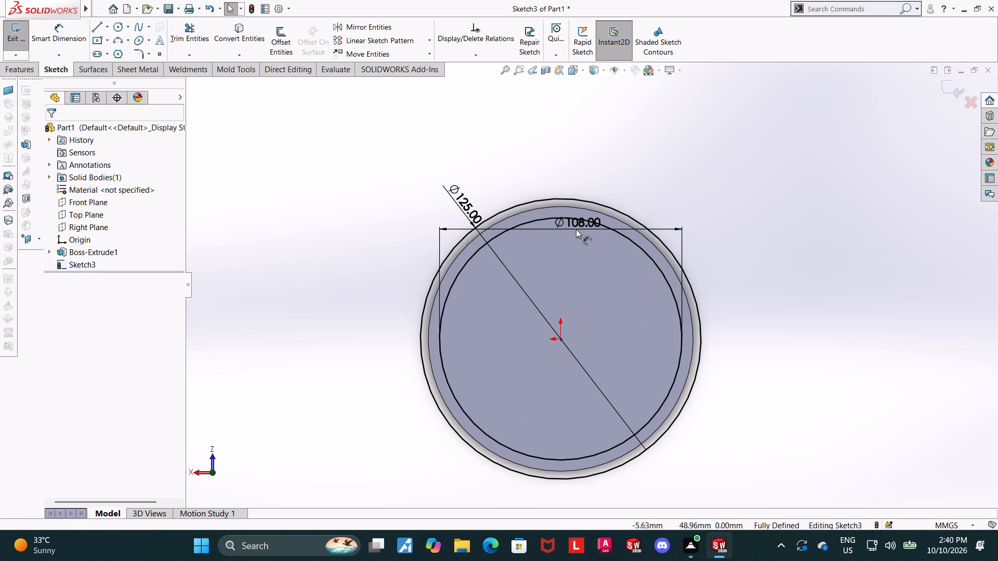
Convert both the 108 mm and the 125 mm circles to construction geometry.
{"action": "left_click", "coordinate": [543, 221]}
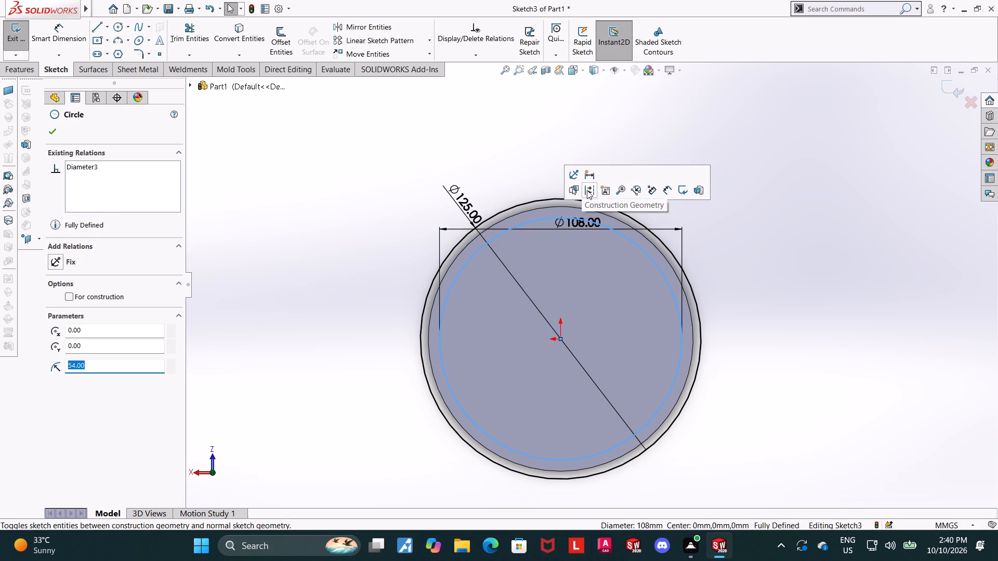
{"action": "left_click", "coordinate": [587, 190]}
{"action": "key", "text": "Escape"}
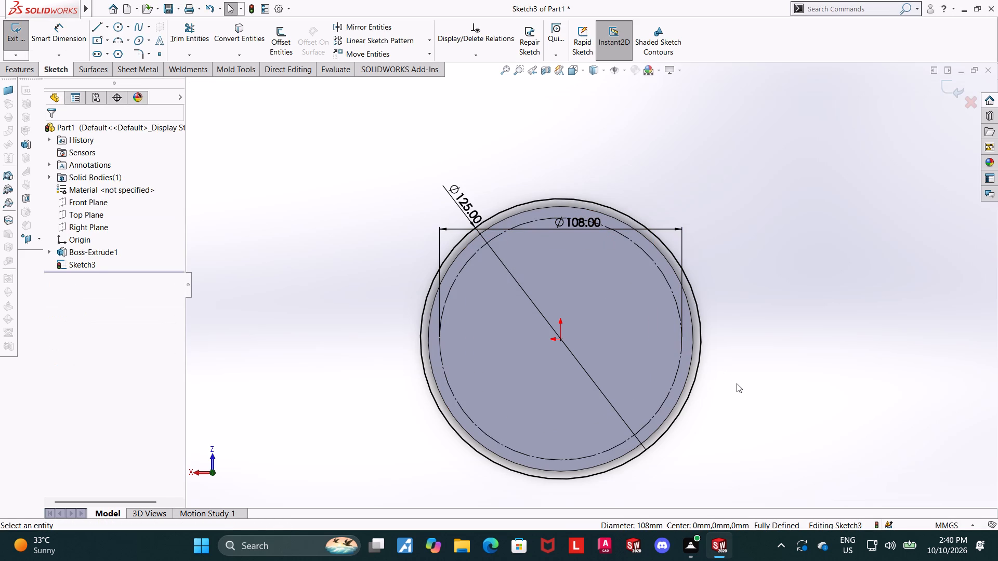
{"action": "scroll", "coordinate": [737, 383], "scroll_direction": "down", "scroll_amount": 2}
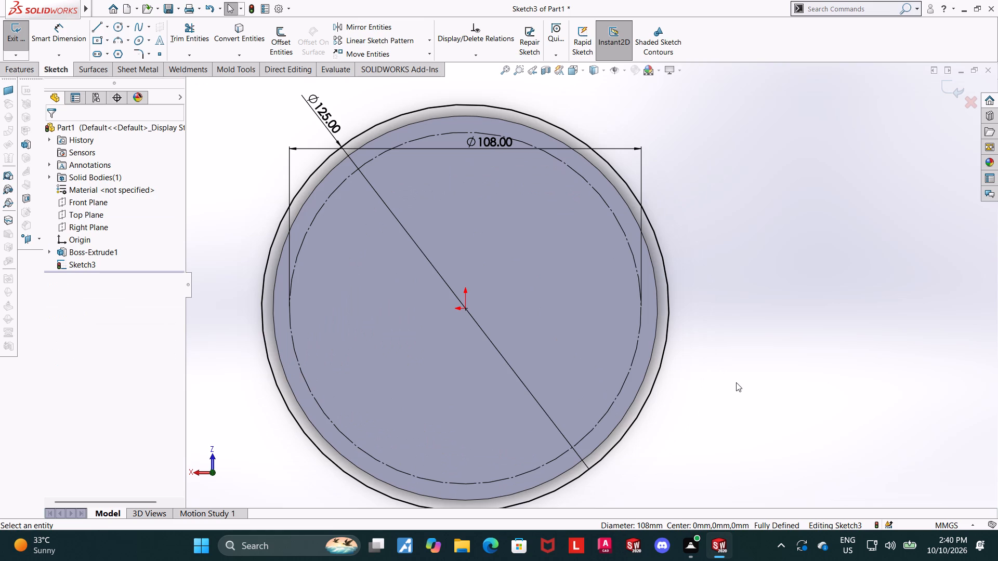
{"action": "scroll", "coordinate": [504, 259], "scroll_direction": "up", "scroll_amount": 1}
{"action": "left_click", "coordinate": [449, 139]}
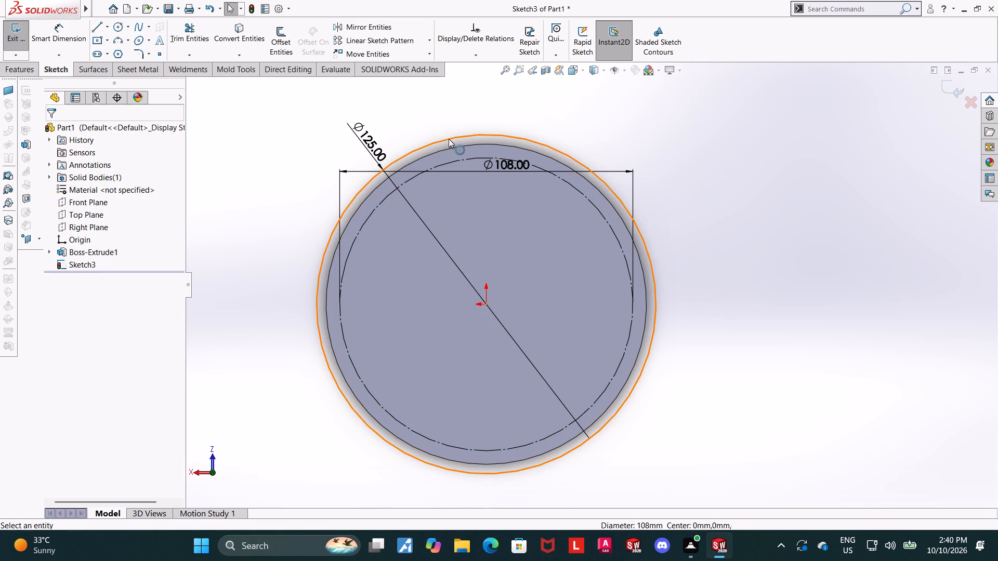
{"action": "left_click", "coordinate": [493, 111]}
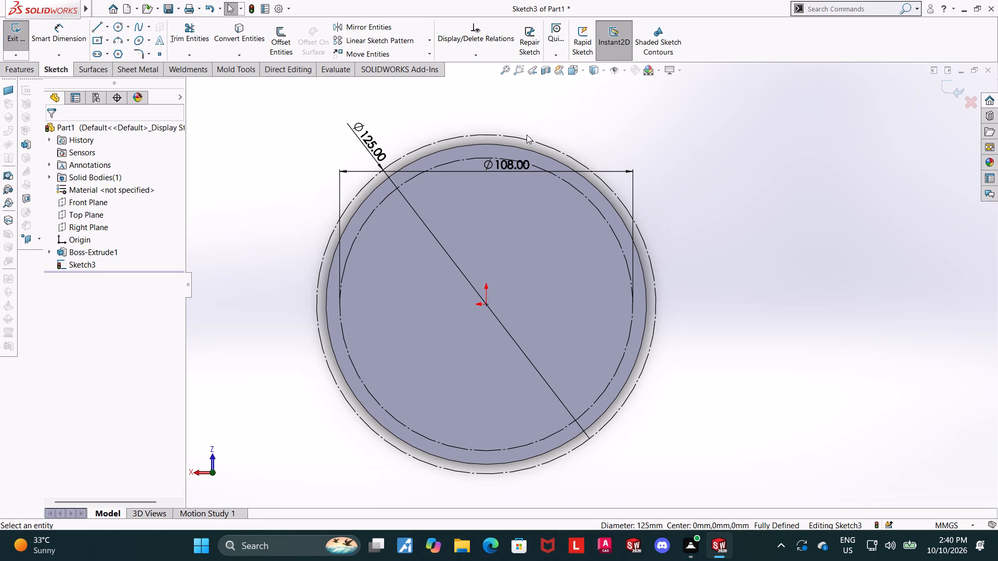
{"action": "scroll", "coordinate": [527, 135], "scroll_direction": "up", "scroll_amount": 1}
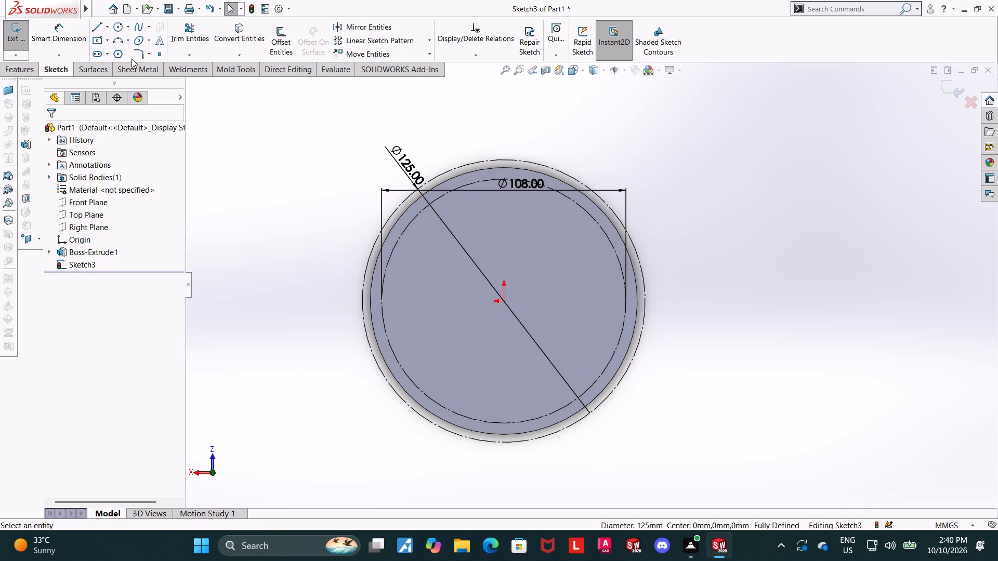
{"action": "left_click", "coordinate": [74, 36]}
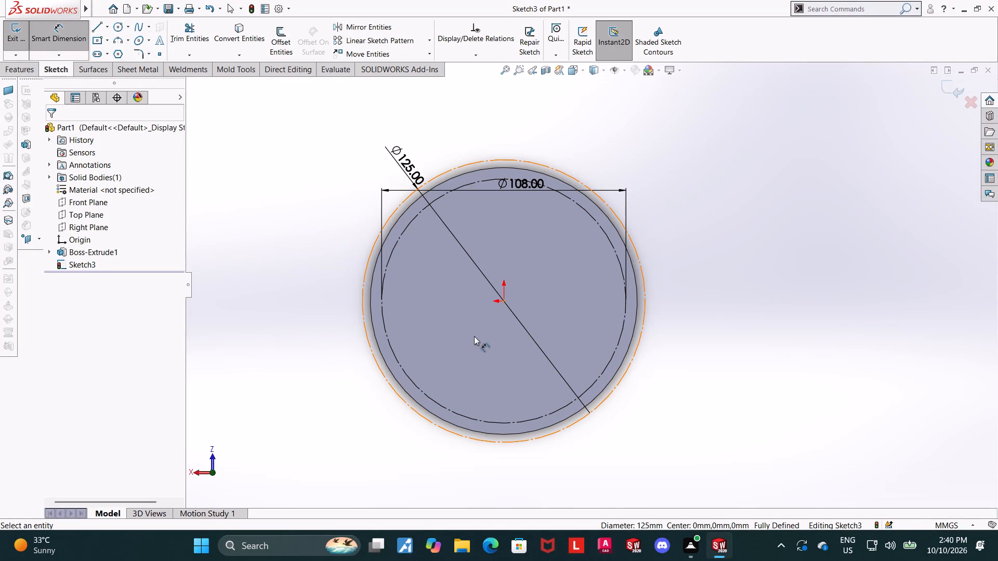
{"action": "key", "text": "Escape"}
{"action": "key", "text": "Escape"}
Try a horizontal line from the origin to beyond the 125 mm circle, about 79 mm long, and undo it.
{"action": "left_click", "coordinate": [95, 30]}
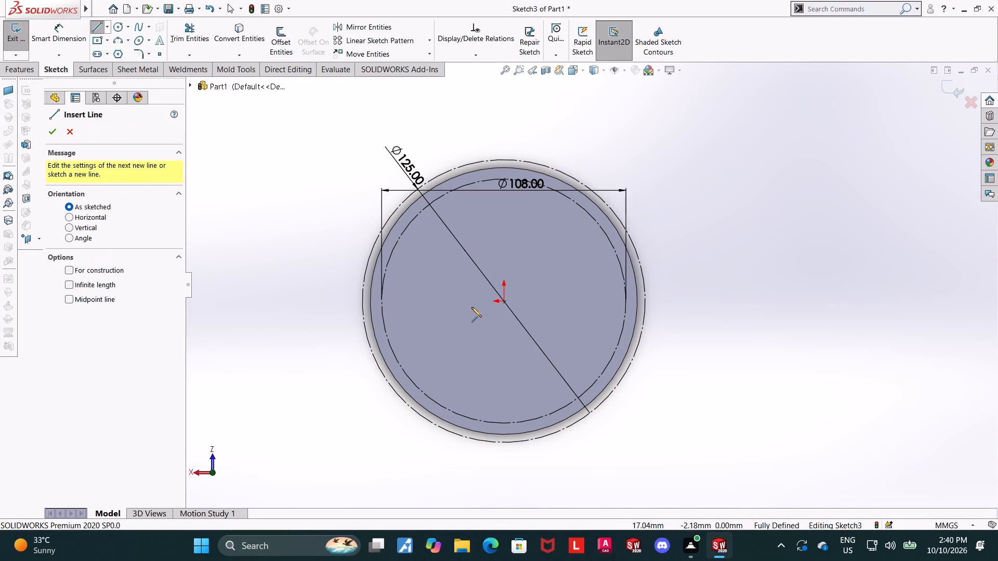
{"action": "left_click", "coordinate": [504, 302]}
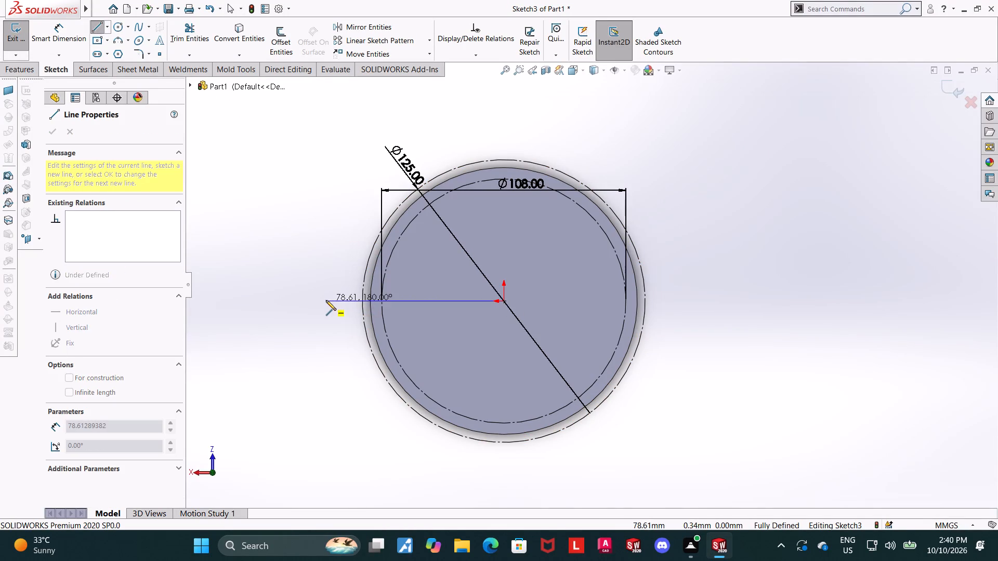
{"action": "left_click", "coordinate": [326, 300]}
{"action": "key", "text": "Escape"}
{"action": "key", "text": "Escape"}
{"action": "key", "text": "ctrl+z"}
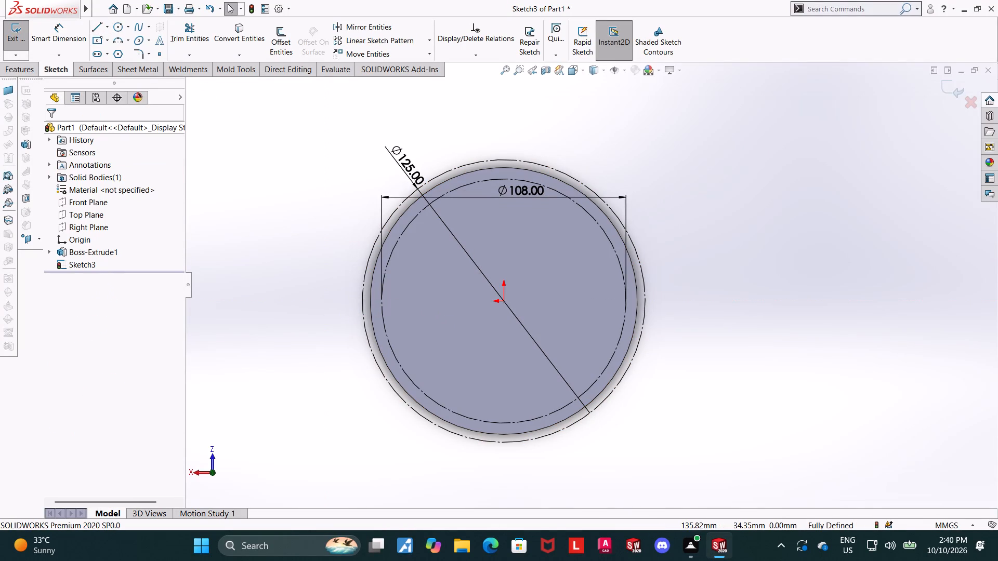
Draw a horizontal line about 93 mm long from the origin past the 125 mm circle and make it construction geometry.
{"action": "left_click", "coordinate": [99, 30]}
{"action": "left_click", "coordinate": [505, 302]}
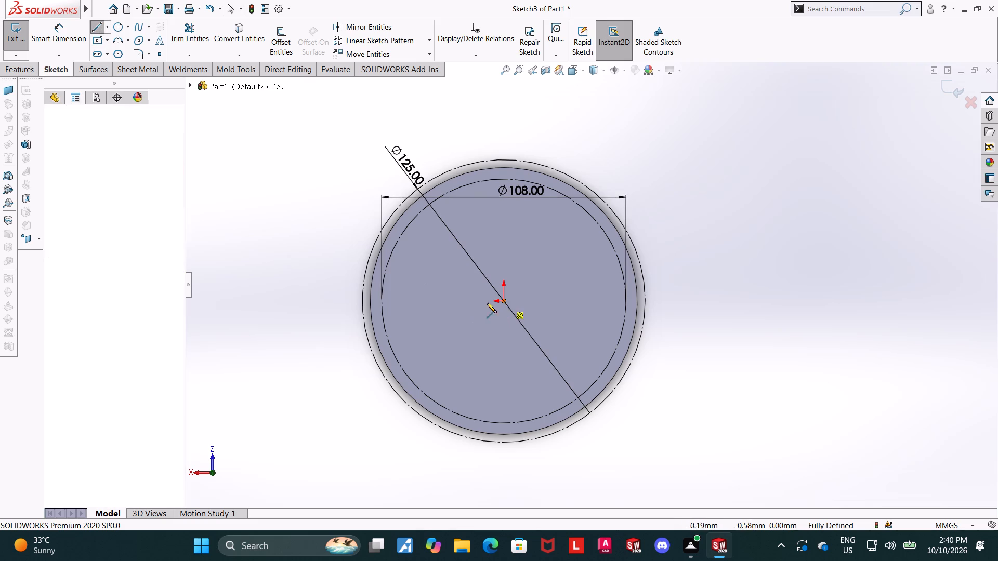
{"action": "left_click", "coordinate": [294, 300]}
{"action": "key", "text": "Escape"}
{"action": "key", "text": "Escape"}
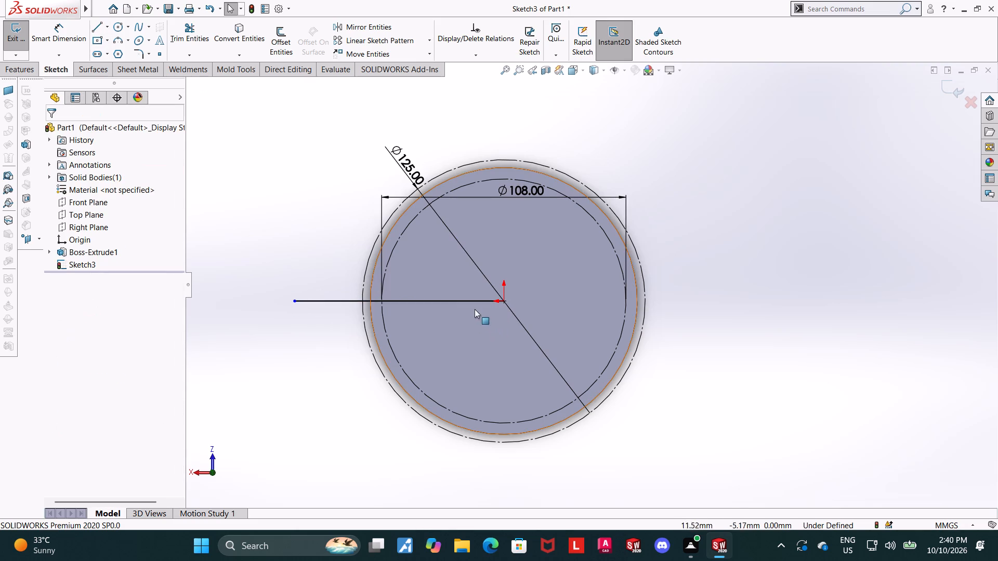
{"action": "left_click", "coordinate": [465, 302]}
{"action": "left_click", "coordinate": [515, 269]}
{"action": "key", "text": "Escape"}
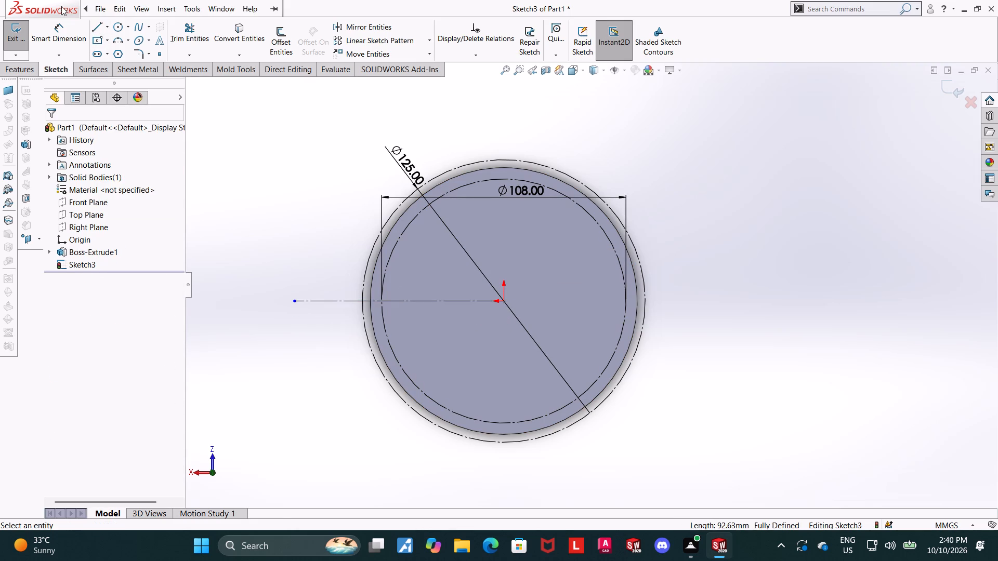
{"action": "key", "text": "Escape"}
Draw a circle of about 16 mm radius centred where the horizontal construction line crosses the 125 mm circle.
{"action": "left_click", "coordinate": [122, 29]}
{"action": "scroll", "coordinate": [428, 300], "scroll_direction": "up", "scroll_amount": 2}
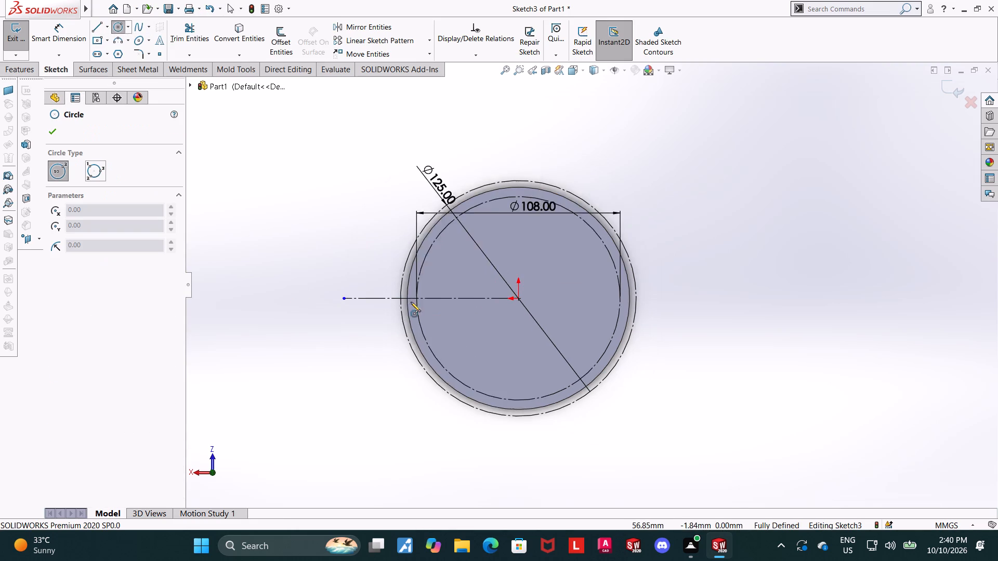
{"action": "scroll", "coordinate": [448, 292], "scroll_direction": "down", "scroll_amount": 3}
{"action": "scroll", "coordinate": [506, 301], "scroll_direction": "down", "scroll_amount": 2}
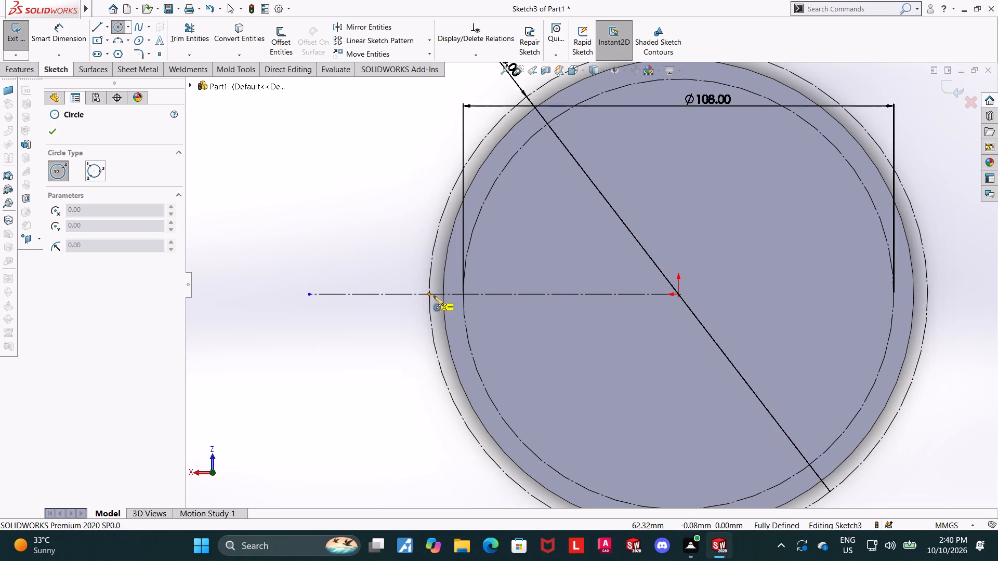
{"action": "scroll", "coordinate": [435, 306], "scroll_direction": "down", "scroll_amount": 1}
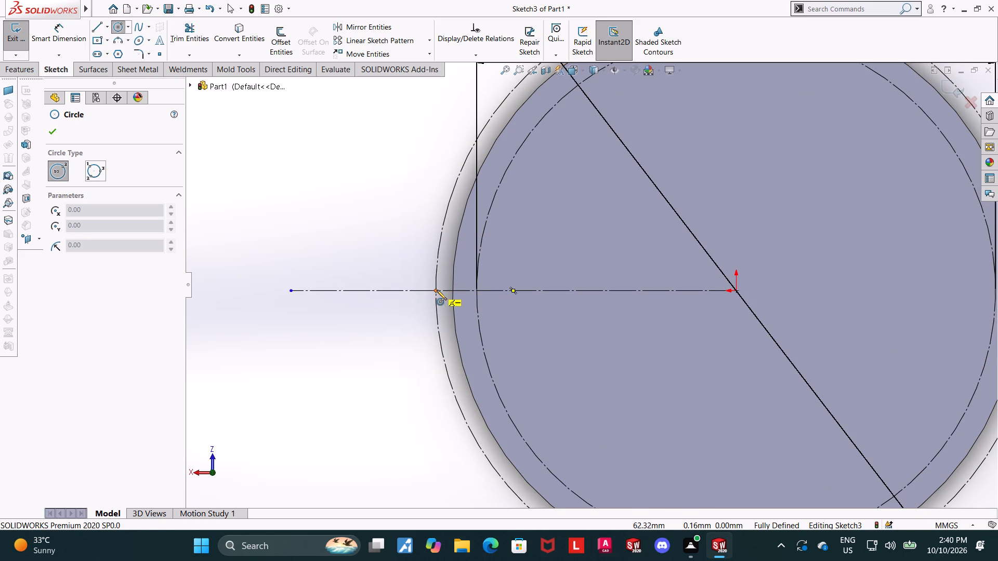
{"action": "left_click", "coordinate": [437, 290]}
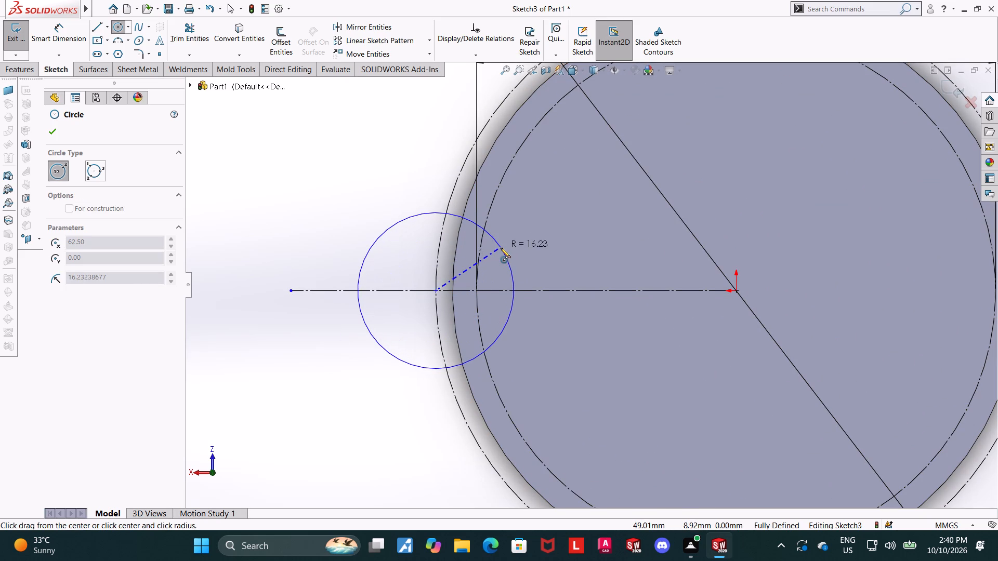
{"action": "type", "text": "14.5"}
{"action": "type", "text": "*2"}
{"action": "key", "text": "Return"}
{"action": "left_click", "coordinate": [501, 248]}
{"action": "key", "text": "Escape"}
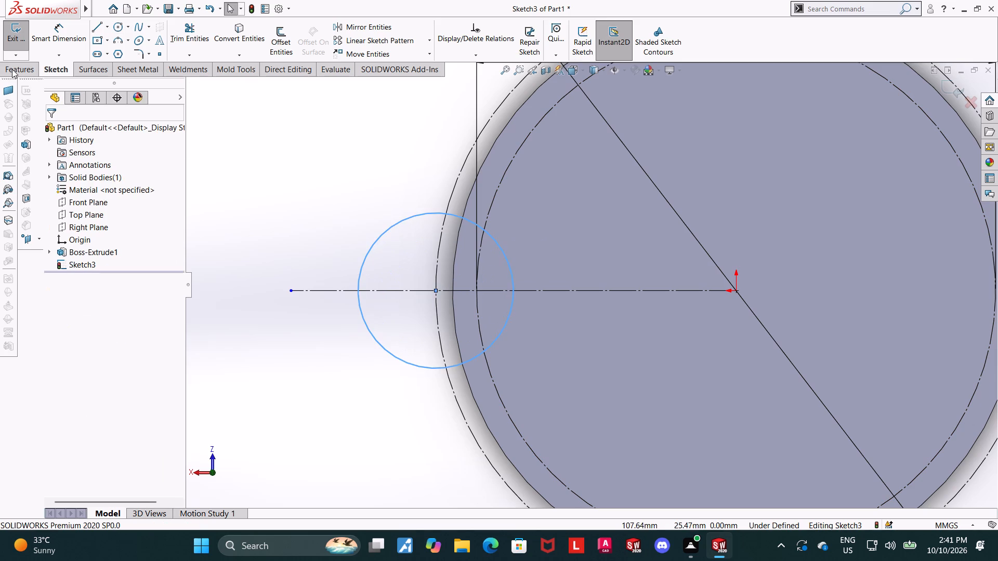
Dimension the small circle's diameter as 14.5*2, giving 29 mm.
{"action": "left_click", "coordinate": [45, 38]}
{"action": "left_click", "coordinate": [426, 212]}
{"action": "left_click", "coordinate": [422, 184]}
{"action": "type", "text": "14.5"}
{"action": "type", "text": "*2"}
{"action": "key", "text": "Return"}
{"action": "key", "text": "Escape"}
{"action": "scroll", "coordinate": [424, 212], "scroll_direction": "down", "scroll_amount": 2}
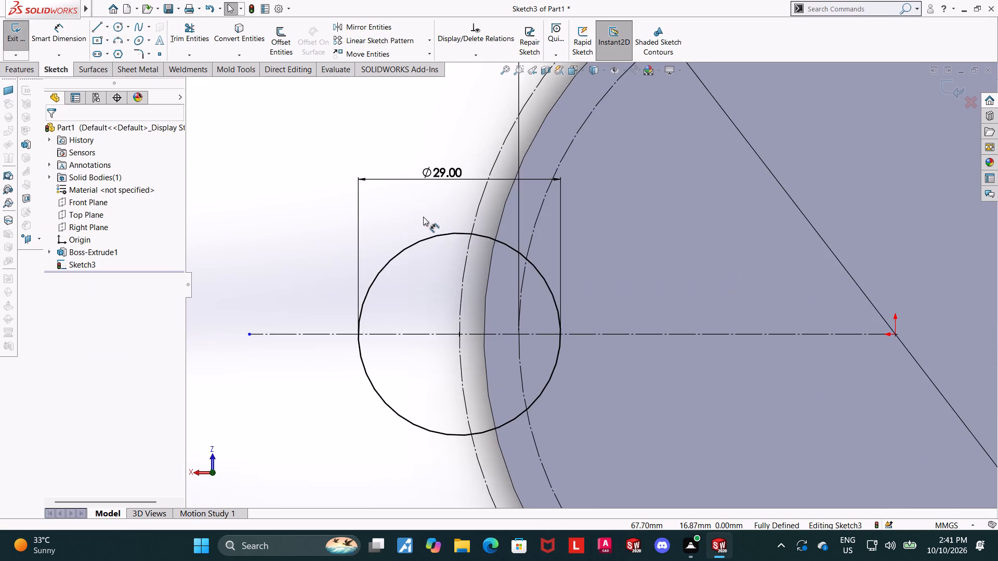
{"action": "scroll", "coordinate": [433, 220], "scroll_direction": "up", "scroll_amount": 3}
{"action": "scroll", "coordinate": [599, 264], "scroll_direction": "up", "scroll_amount": 3}
{"action": "scroll", "coordinate": [887, 295], "scroll_direction": "down", "scroll_amount": 1}
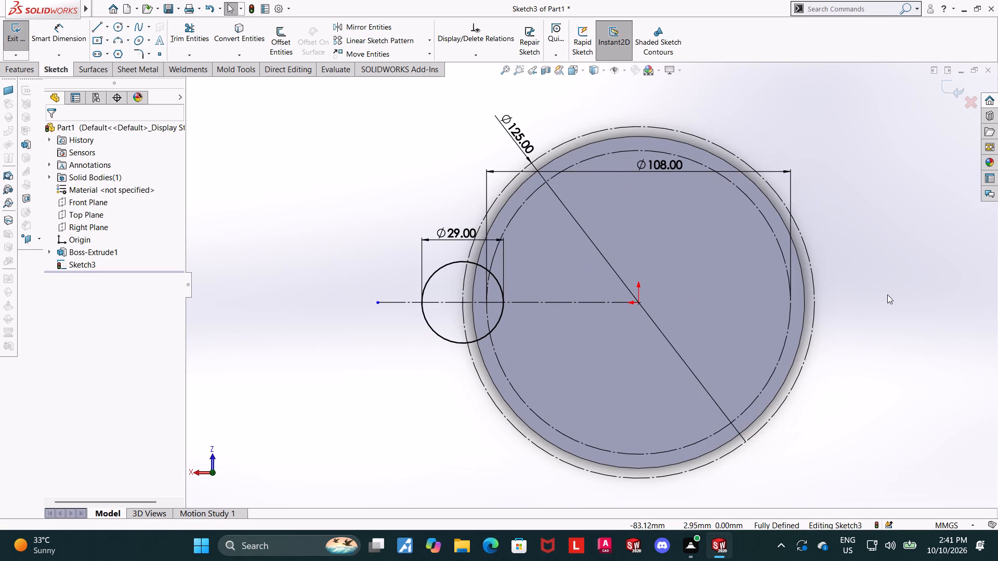
{"action": "key", "text": "Escape"}
Draw a vertical centerline about 35 mm long downward from the origin.
{"action": "left_click", "coordinate": [108, 24]}
{"action": "left_click", "coordinate": [106, 48]}
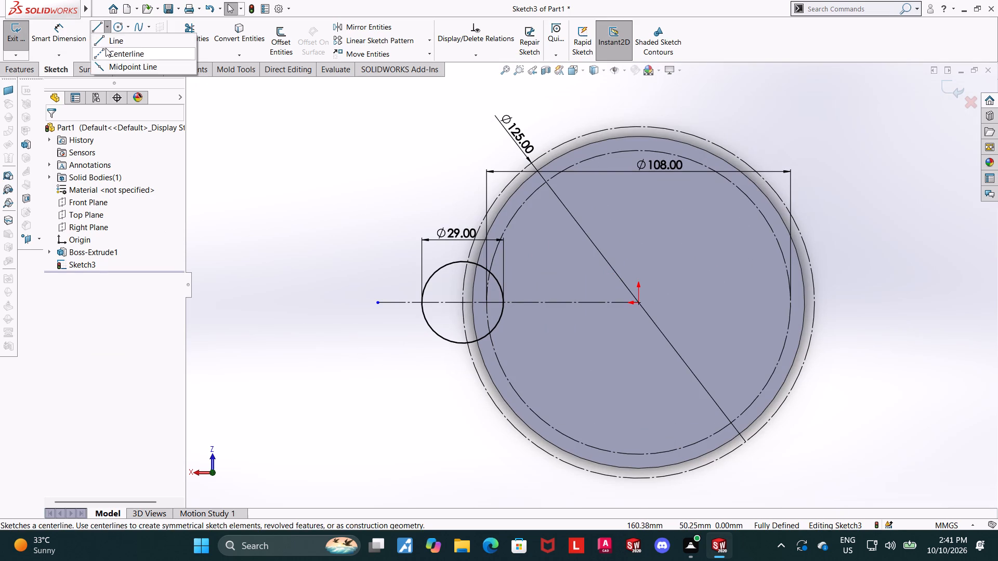
{"action": "left_click", "coordinate": [640, 301]}
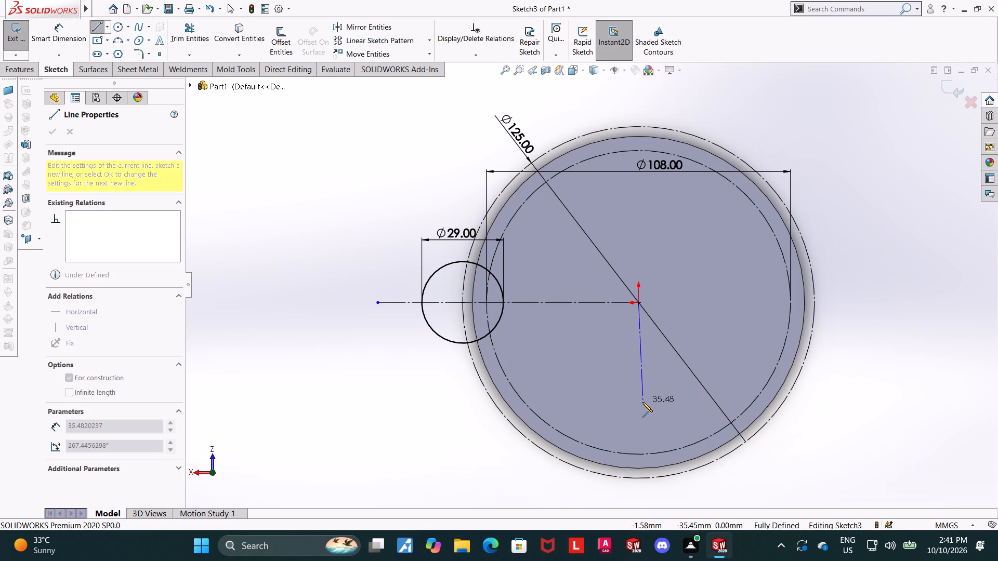
{"action": "left_click", "coordinate": [641, 403]}
{"action": "key", "text": "Escape"}
{"action": "key", "text": "Escape"}
{"action": "key", "text": "Escape"}
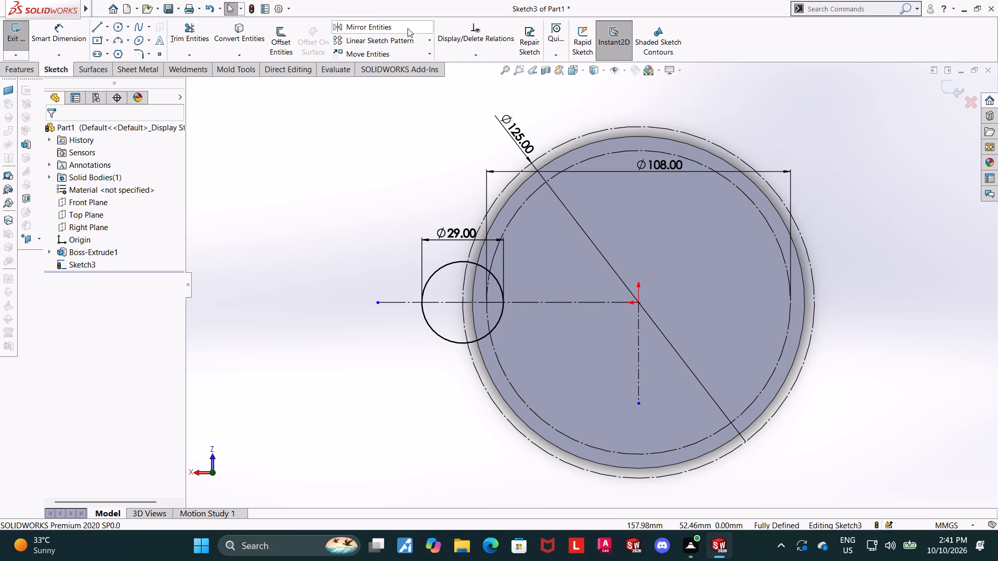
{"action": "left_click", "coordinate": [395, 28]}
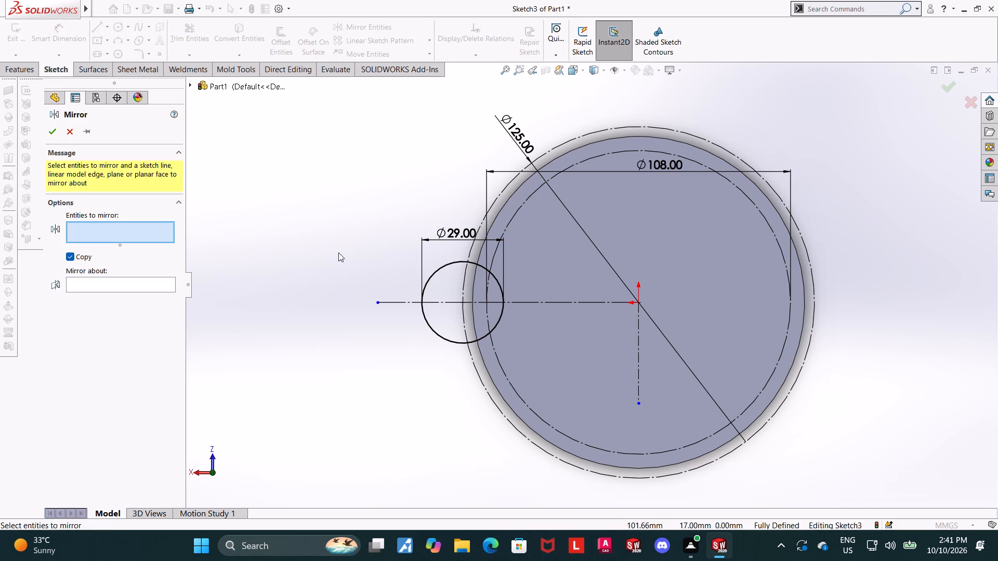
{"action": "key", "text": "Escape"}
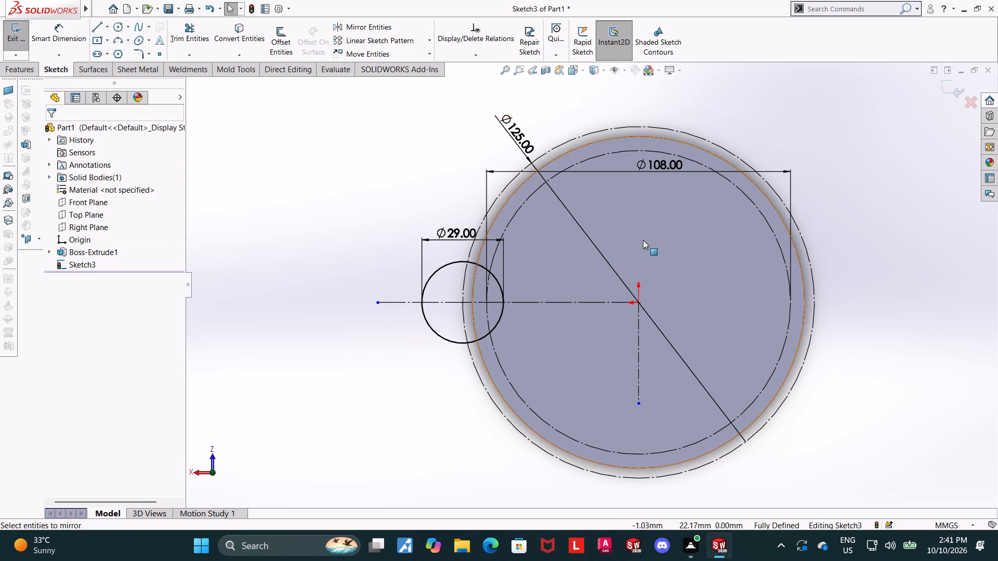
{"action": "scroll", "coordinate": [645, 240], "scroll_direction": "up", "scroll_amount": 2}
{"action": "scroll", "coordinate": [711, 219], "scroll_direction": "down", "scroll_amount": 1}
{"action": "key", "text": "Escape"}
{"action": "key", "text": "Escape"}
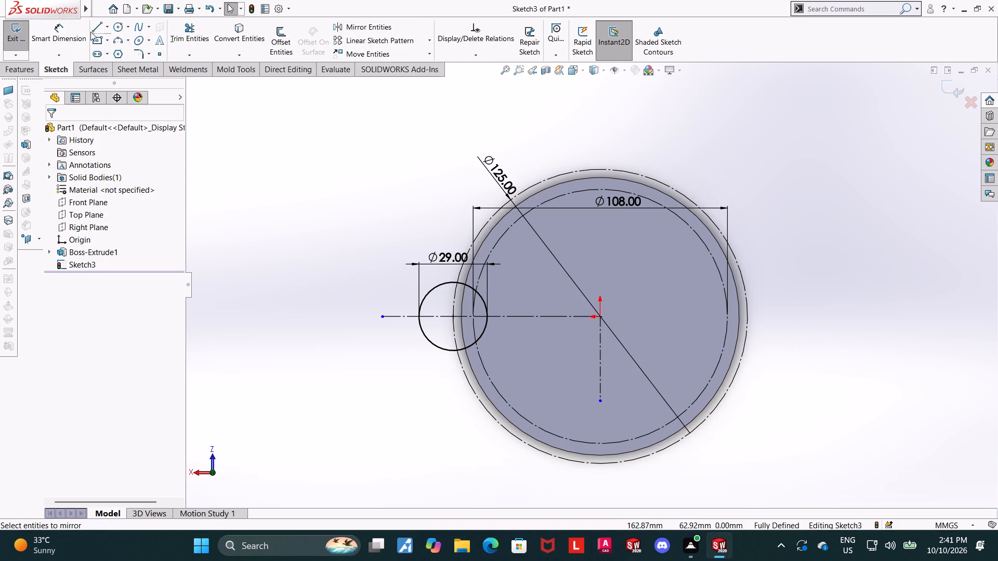
Draw a sloping line about 59 mm long from the upper outer side of the 29 mm circle to the 108 mm circle.
{"action": "left_click", "coordinate": [93, 28]}
{"action": "scroll", "coordinate": [593, 299], "scroll_direction": "up", "scroll_amount": 2}
{"action": "scroll", "coordinate": [596, 274], "scroll_direction": "down", "scroll_amount": 2}
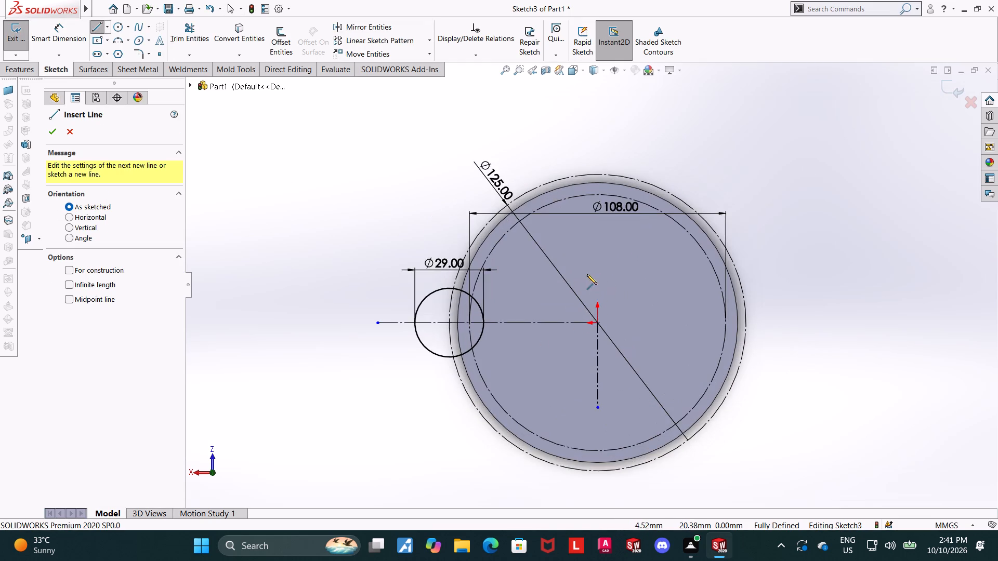
{"action": "scroll", "coordinate": [583, 275], "scroll_direction": "down", "scroll_amount": 1}
{"action": "left_click", "coordinate": [394, 302]}
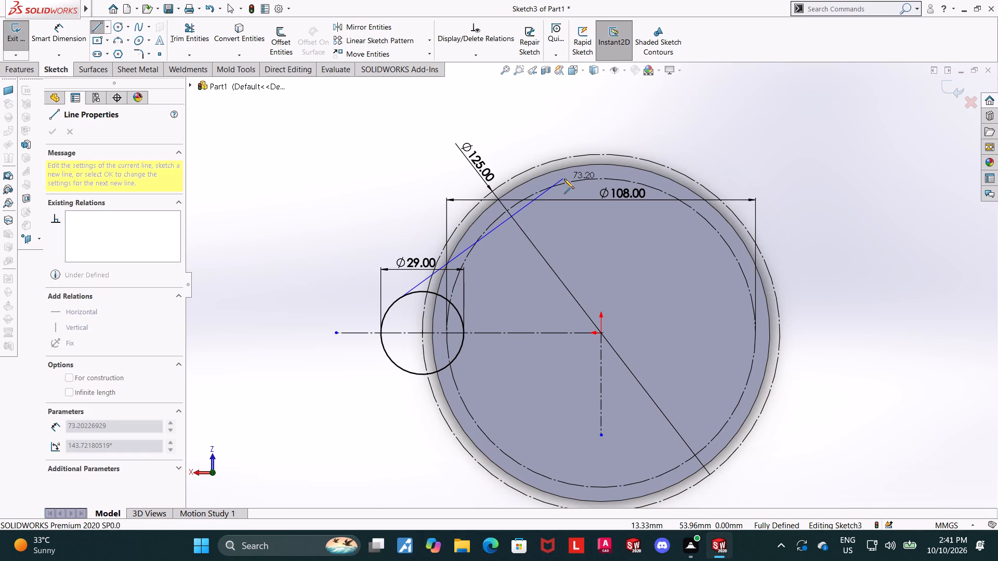
{"action": "left_click", "coordinate": [525, 197]}
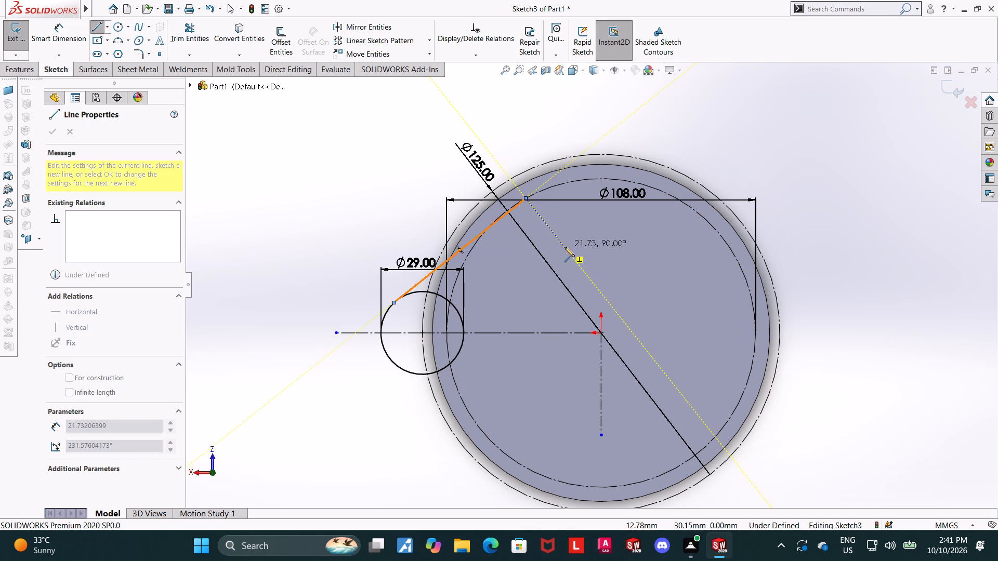
{"action": "key", "text": "Escape"}
{"action": "key", "text": "Escape"}
Make the sloping line tangent to the 108 mm construction circle.
{"action": "left_click", "coordinate": [490, 225]}
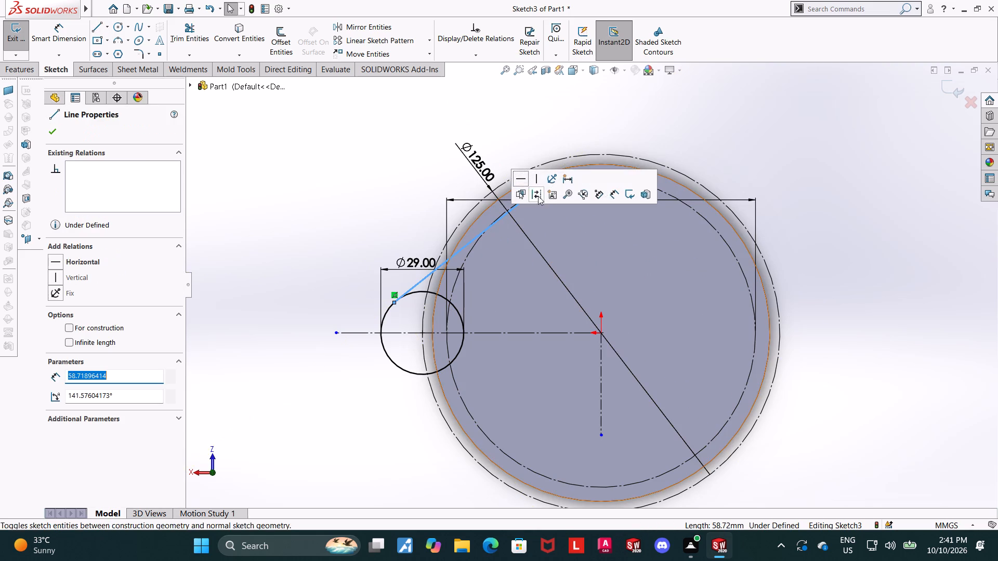
{"action": "key", "text": "Escape"}
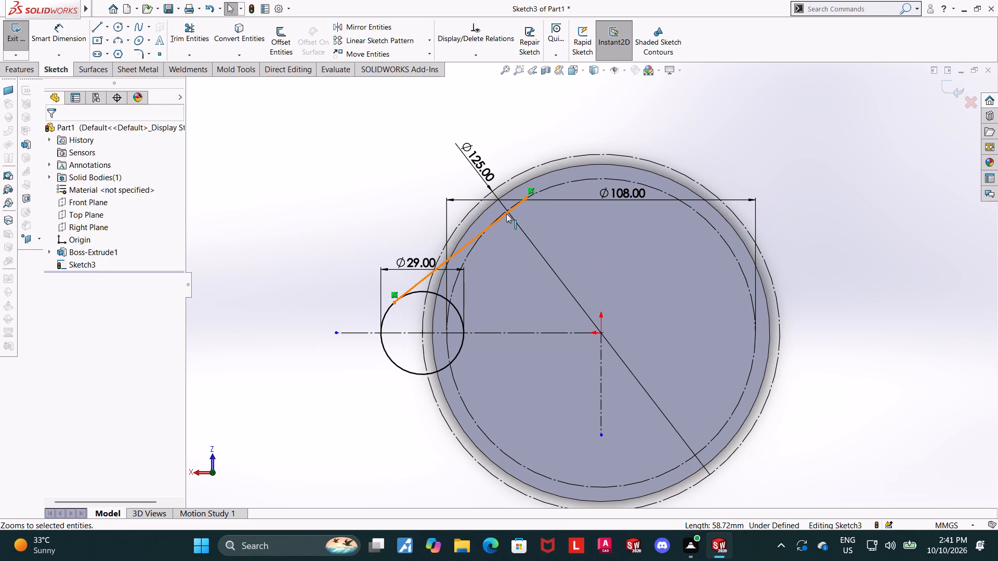
{"action": "left_click", "coordinate": [506, 213]}
{"action": "left_click", "coordinate": [562, 183], "text": "shift"}
{"action": "left_click", "coordinate": [59, 315]}
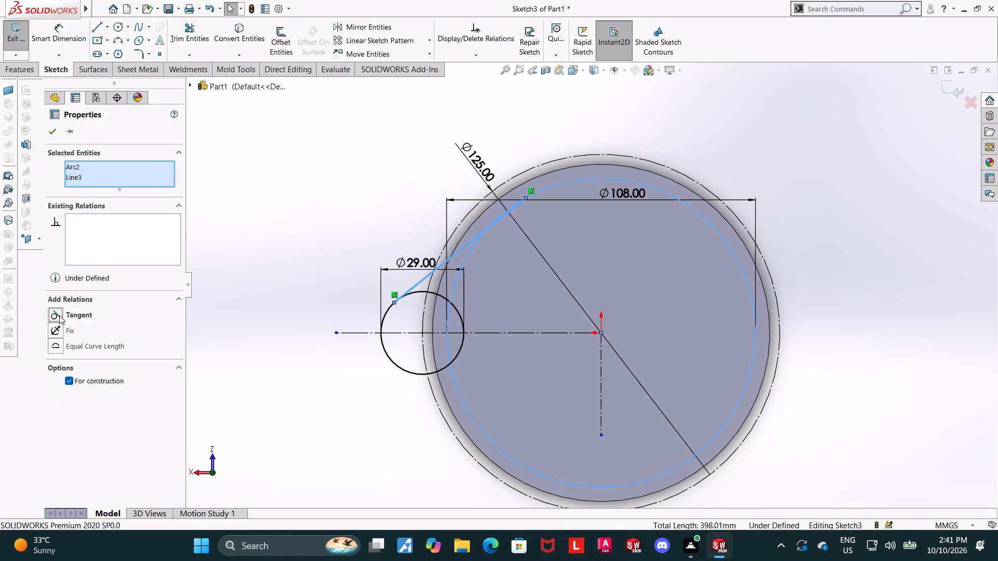
{"action": "key", "text": "Escape"}
{"action": "key", "text": "Escape"}
Make the sloping line tangent to the 29 mm lug circle.
{"action": "left_click", "coordinate": [409, 293]}
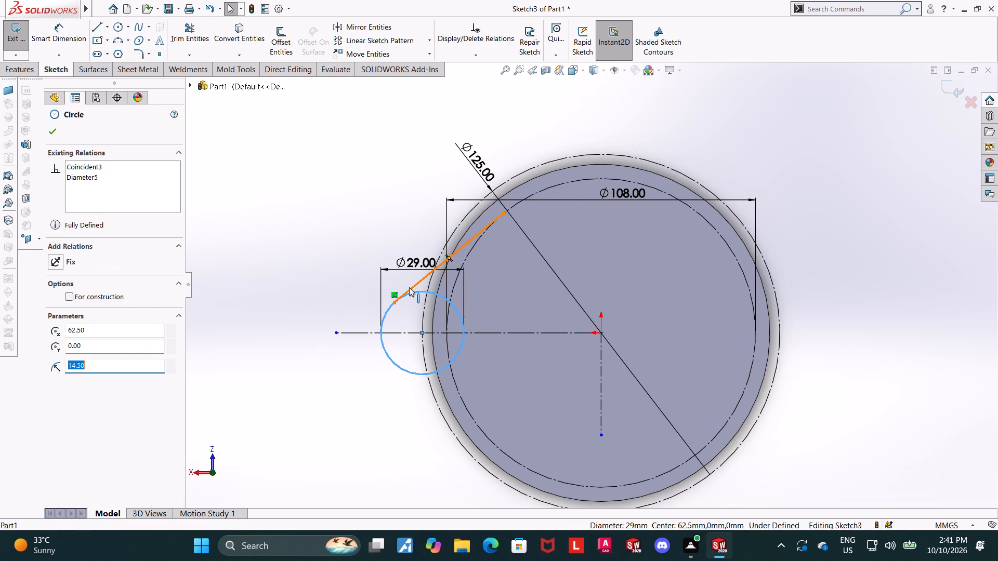
{"action": "left_click", "coordinate": [409, 287], "text": "shift"}
{"action": "left_click", "coordinate": [55, 313]}
{"action": "key", "text": "Escape"}
{"action": "key", "text": "Escape"}
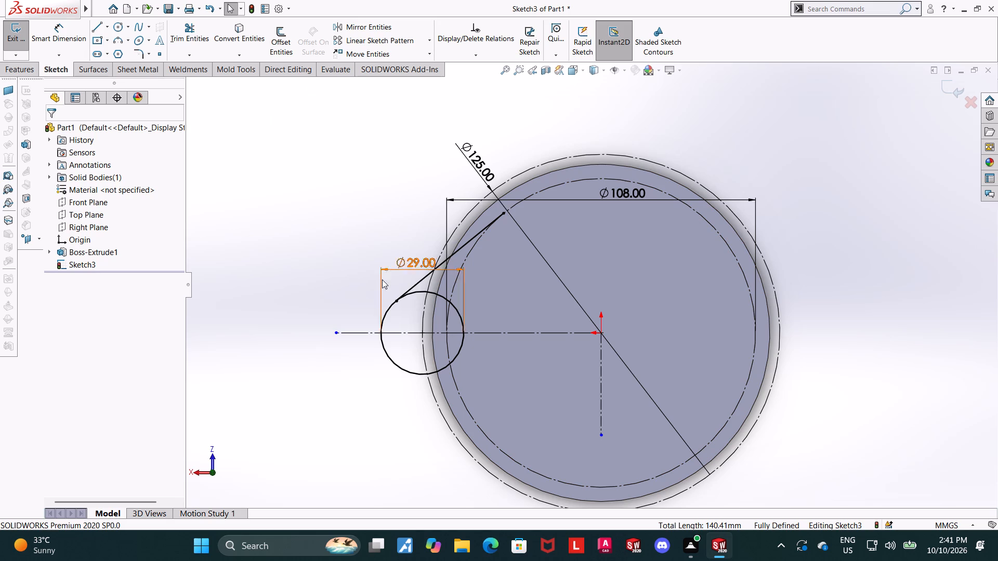
Trim away the upper inner arc of the 29 mm circle between the tangent line and the horizontal construction line.
{"action": "scroll", "coordinate": [391, 286], "scroll_direction": "down", "scroll_amount": 1}
{"action": "left_click", "coordinate": [189, 32]}
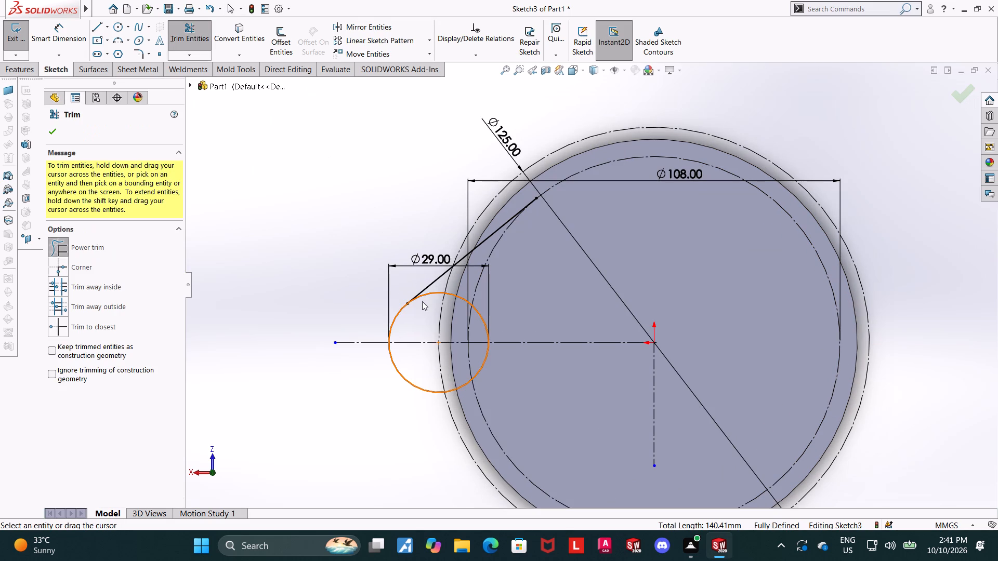
{"action": "left_click_drag", "start_coordinate": [422, 301], "coordinate": [435, 291]}
{"action": "left_click_drag", "start_coordinate": [453, 303], "coordinate": [453, 294]}
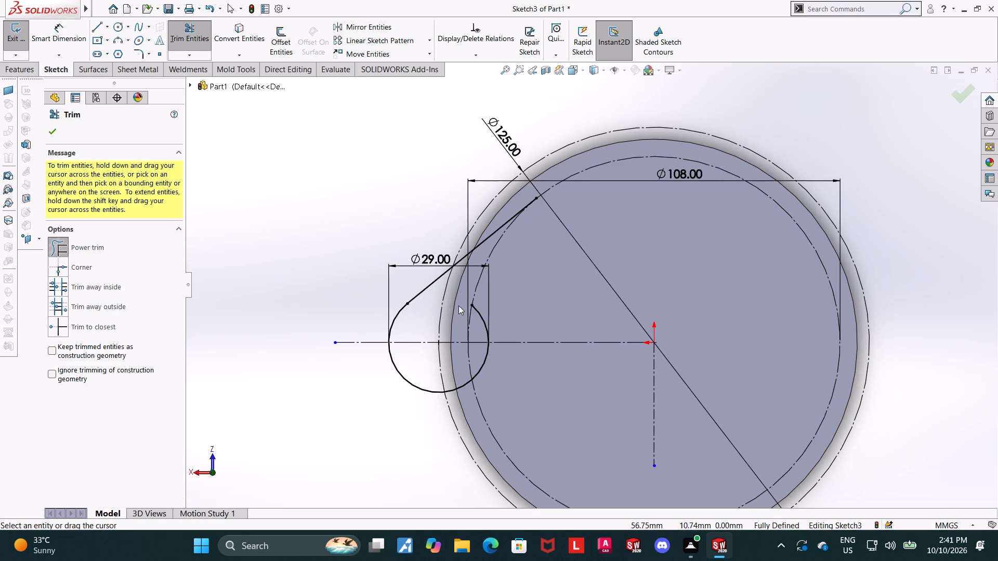
{"action": "left_click_drag", "start_coordinate": [480, 325], "coordinate": [480, 314]}
{"action": "key", "text": "Escape"}
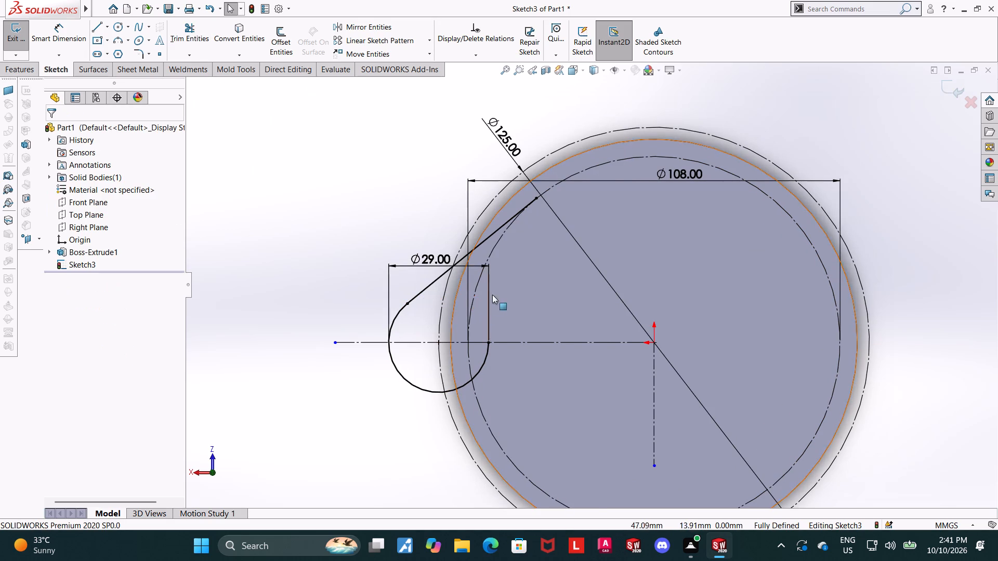
Mirror the tangent line about the horizontal construction line, keeping the original.
{"action": "scroll", "coordinate": [492, 295], "scroll_direction": "up", "scroll_amount": 1}
{"action": "left_click", "coordinate": [375, 23]}
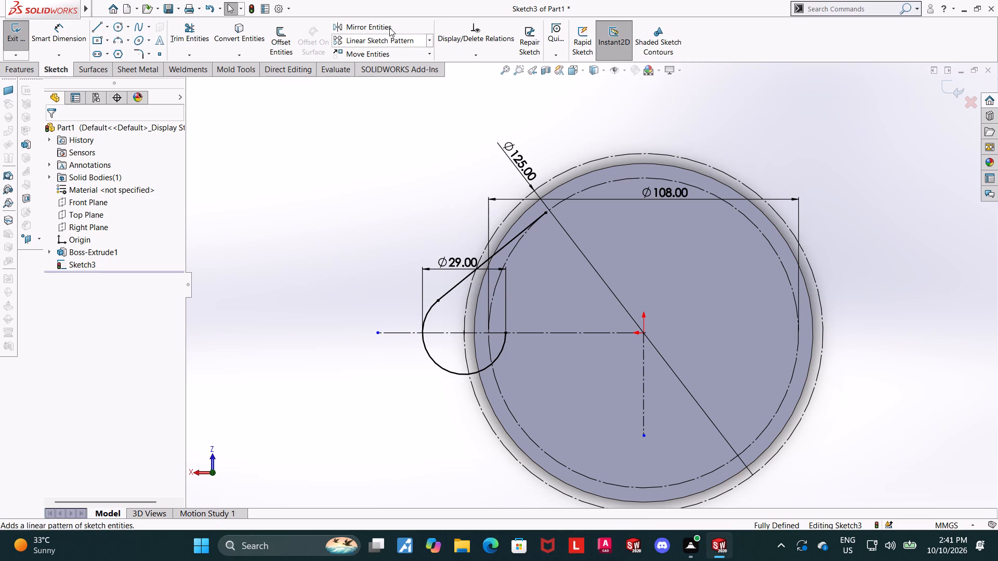
{"action": "left_click", "coordinate": [389, 27]}
{"action": "left_click", "coordinate": [501, 247]}
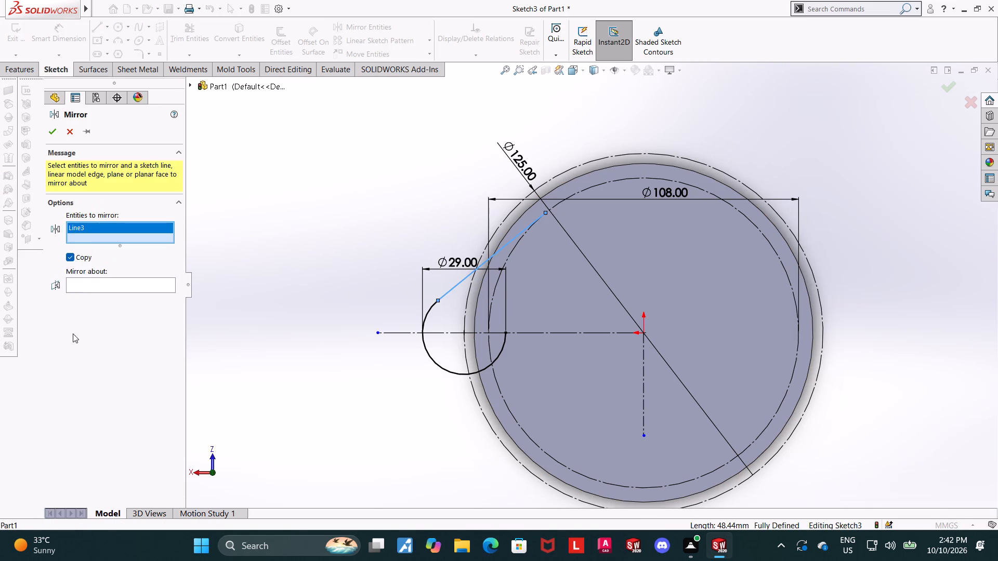
{"action": "left_click", "coordinate": [84, 292]}
{"action": "left_click", "coordinate": [84, 288]}
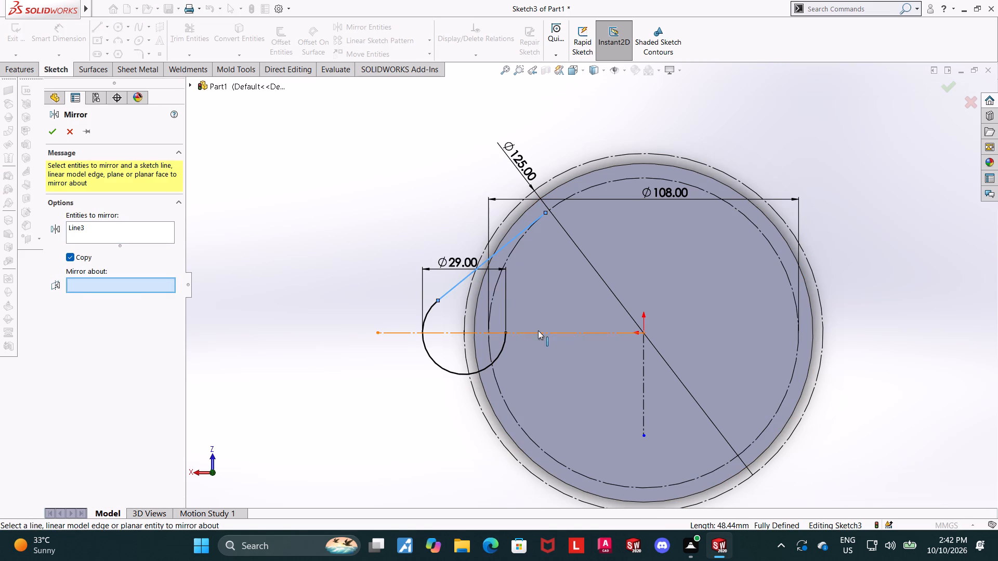
{"action": "left_click", "coordinate": [538, 330]}
{"action": "left_click", "coordinate": [53, 129]}
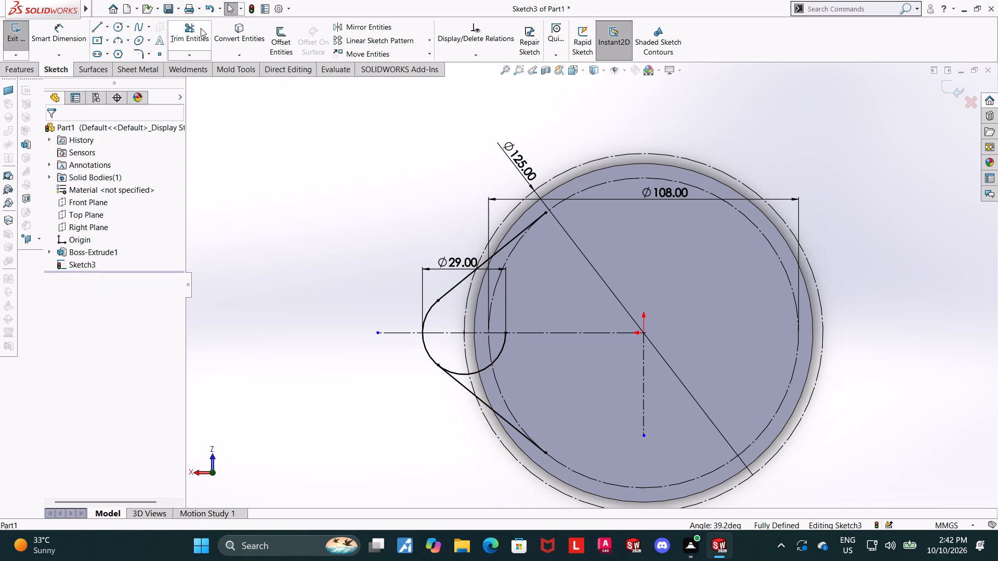
Trim away the remaining inner part of the lug circle, leaving only the outer arc between the two sloping lines.
{"action": "left_click", "coordinate": [201, 28]}
{"action": "scroll", "coordinate": [487, 380], "scroll_direction": "down", "scroll_amount": 4}
{"action": "left_click_drag", "start_coordinate": [466, 353], "coordinate": [452, 319]}
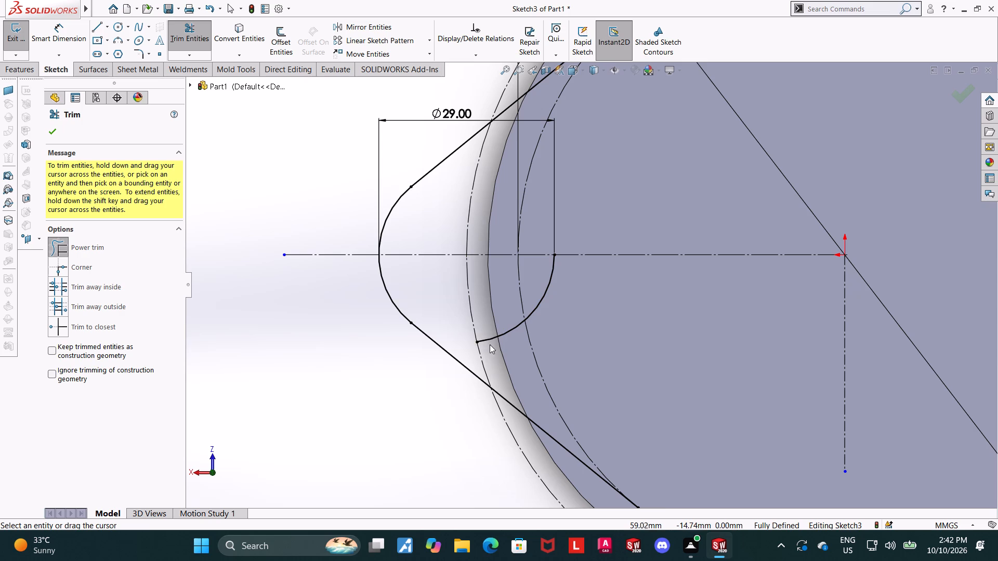
{"action": "left_click_drag", "start_coordinate": [492, 346], "coordinate": [484, 316]}
{"action": "left_click_drag", "start_coordinate": [540, 303], "coordinate": [531, 287]}
{"action": "scroll", "coordinate": [570, 320], "scroll_direction": "down", "scroll_amount": 3}
{"action": "left_click_drag", "start_coordinate": [555, 260], "coordinate": [542, 255]}
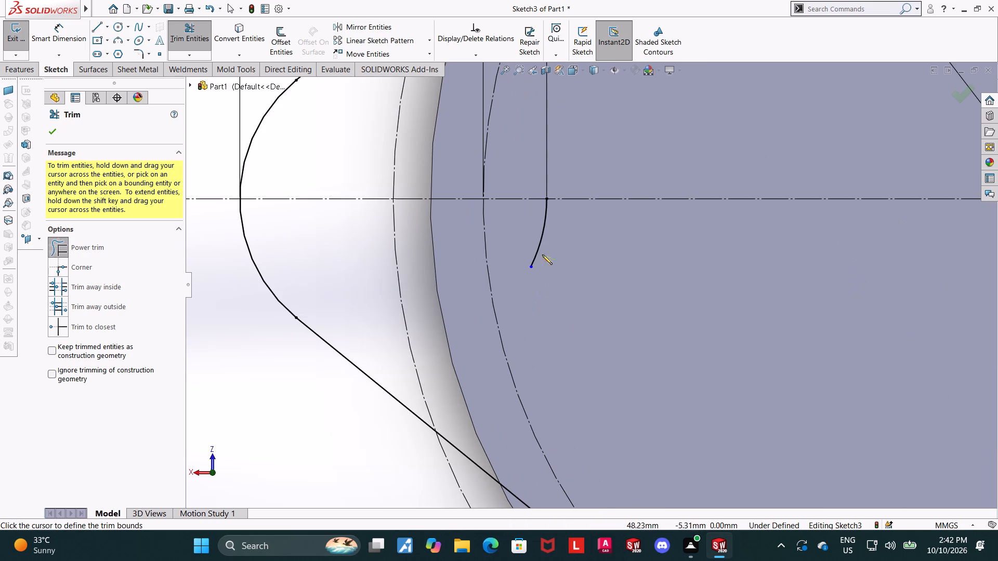
{"action": "left_click_drag", "start_coordinate": [542, 255], "coordinate": [533, 252]}
{"action": "scroll", "coordinate": [563, 273], "scroll_direction": "down", "scroll_amount": 2}
{"action": "scroll", "coordinate": [565, 276], "scroll_direction": "up", "scroll_amount": 10}
{"action": "scroll", "coordinate": [820, 263], "scroll_direction": "down", "scroll_amount": 1}
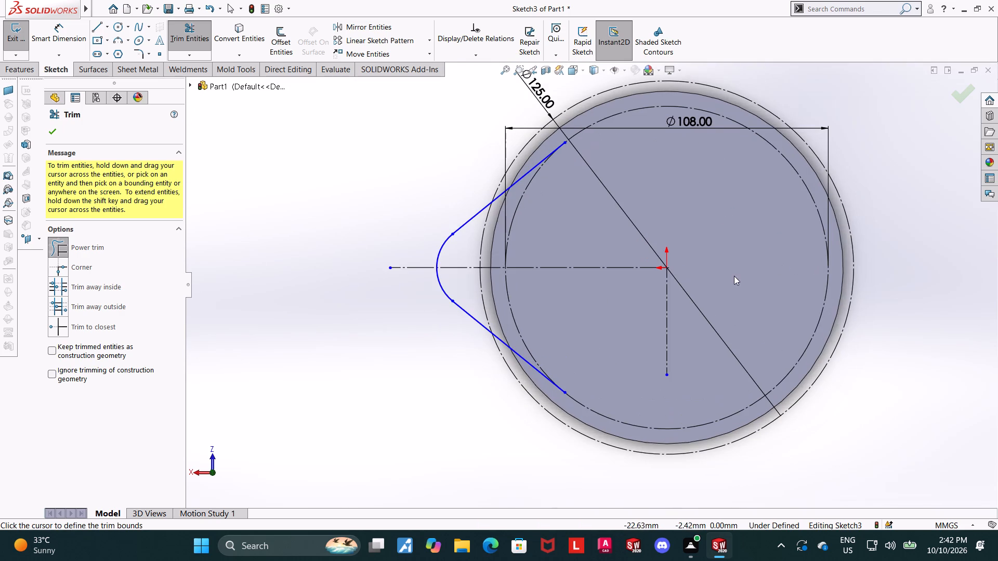
{"action": "key", "text": "Escape"}
{"action": "key", "text": "Escape"}
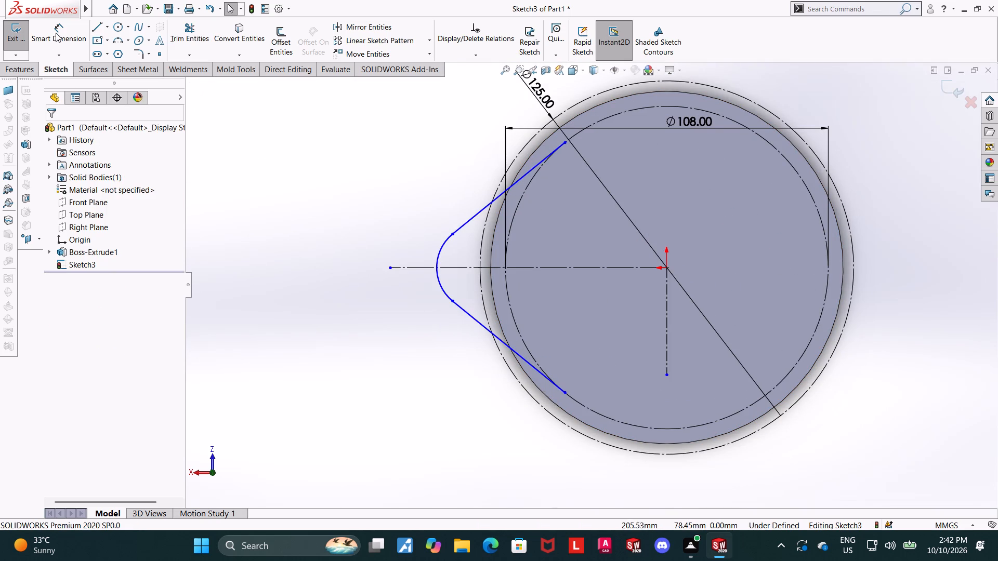
Dimension the radius of the lug's outer arc.
{"action": "left_click", "coordinate": [60, 32]}
{"action": "left_click", "coordinate": [60, 32]}
{"action": "left_click", "coordinate": [443, 245]}
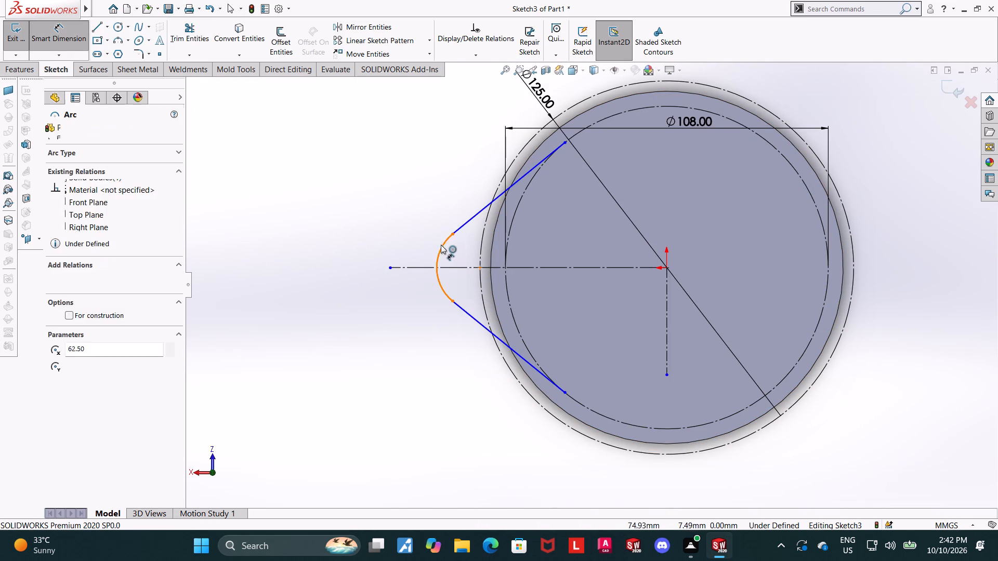
{"action": "left_click", "coordinate": [394, 226]}
{"action": "left_click", "coordinate": [347, 210]}
{"action": "key", "text": "Escape"}
{"action": "key", "text": "Escape"}
{"action": "key", "text": "Escape"}
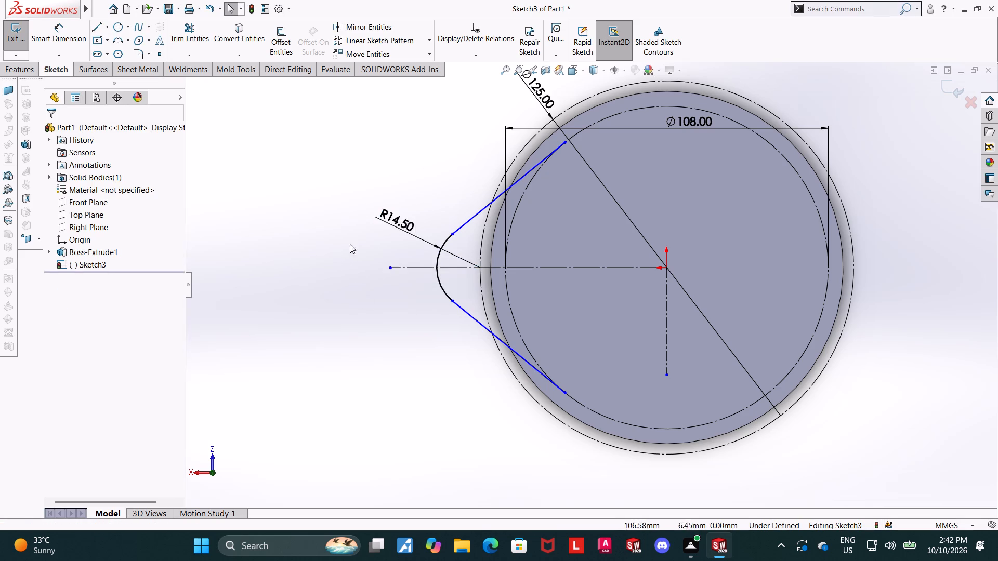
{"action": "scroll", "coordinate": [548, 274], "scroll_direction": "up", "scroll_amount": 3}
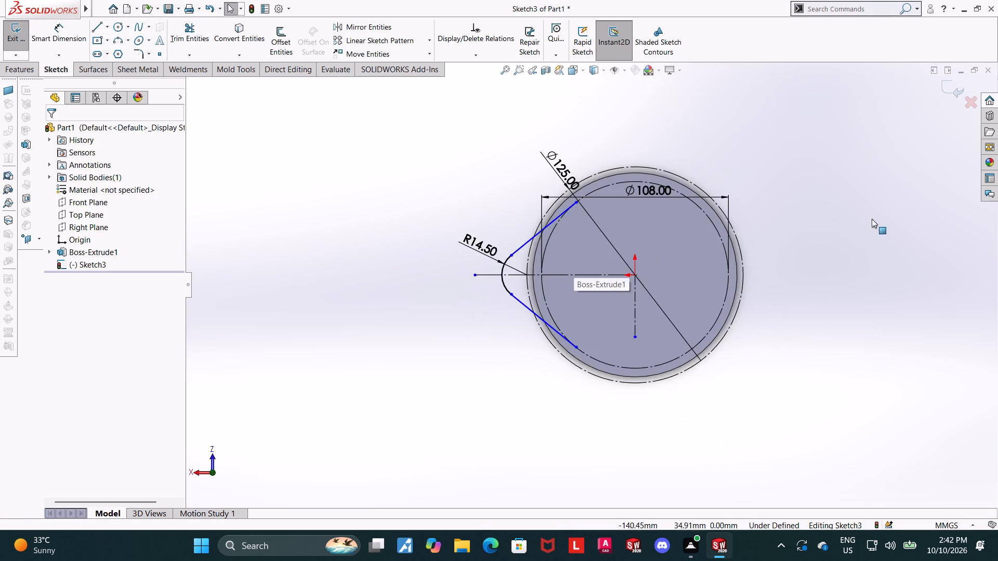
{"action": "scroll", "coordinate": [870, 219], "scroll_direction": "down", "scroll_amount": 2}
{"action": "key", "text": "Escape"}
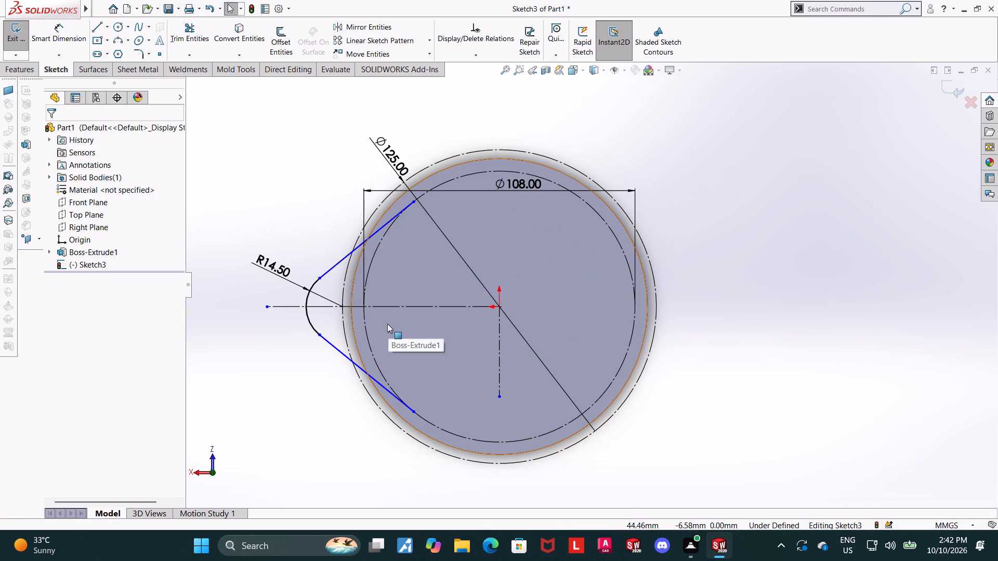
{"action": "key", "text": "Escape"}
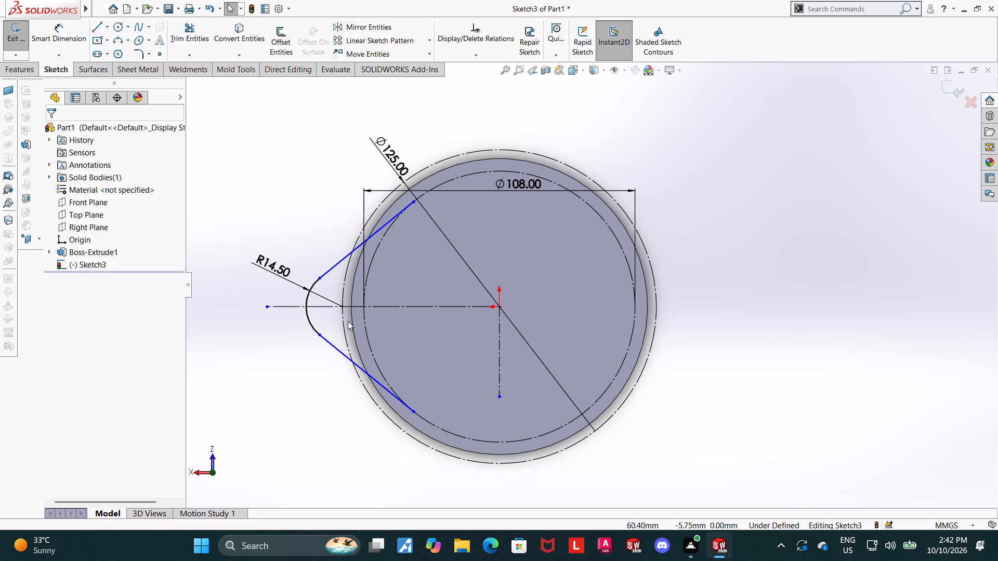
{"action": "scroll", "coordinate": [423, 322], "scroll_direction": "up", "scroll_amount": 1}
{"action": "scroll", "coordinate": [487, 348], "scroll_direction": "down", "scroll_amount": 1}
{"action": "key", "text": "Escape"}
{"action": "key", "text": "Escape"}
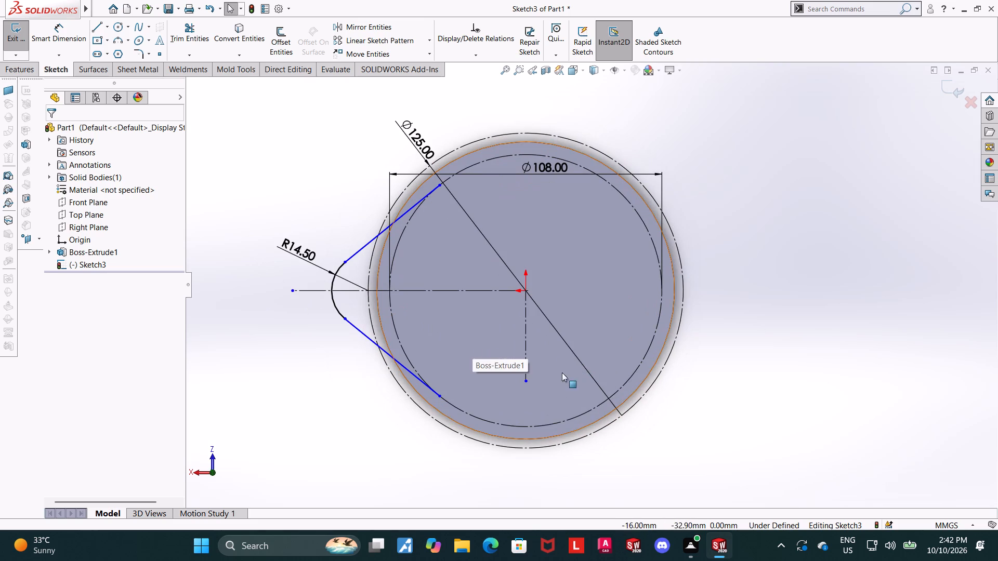
Make the lower mirrored line tangent to the lug's outer arc.
{"action": "left_click", "coordinate": [363, 334]}
{"action": "left_click", "coordinate": [335, 301], "text": "shift"}
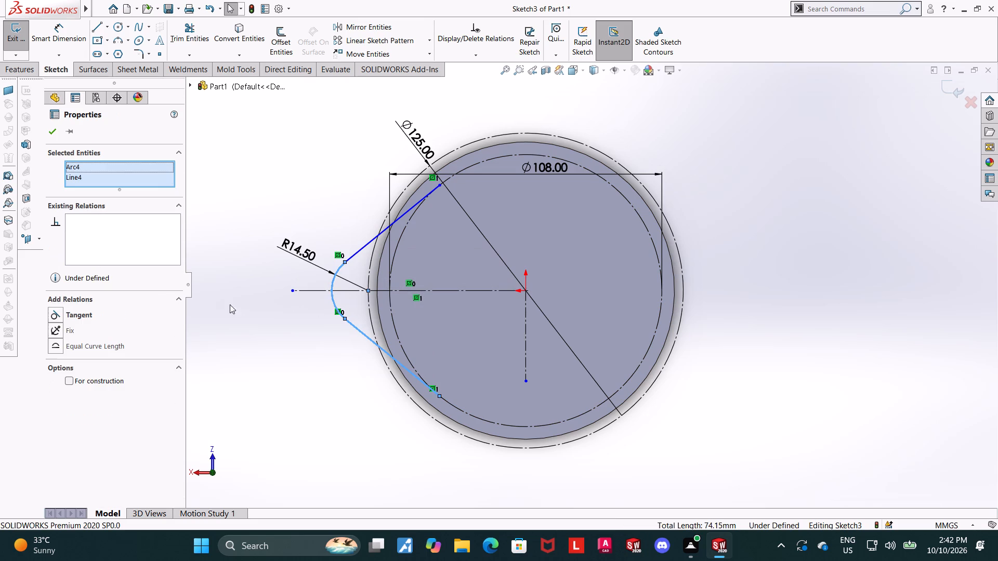
{"action": "left_click", "coordinate": [52, 315]}
{"action": "left_click", "coordinate": [346, 402]}
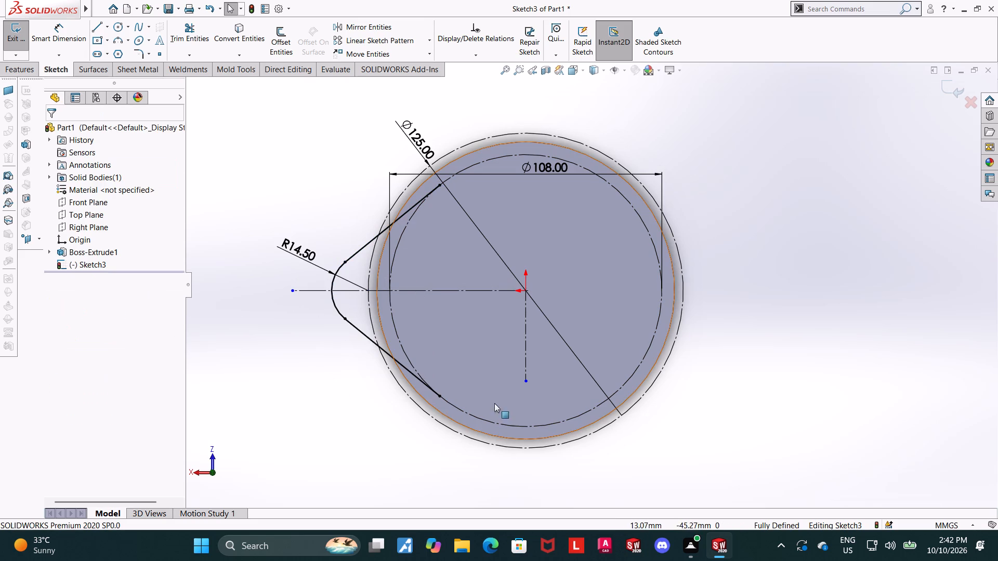
{"action": "key", "text": "Escape"}
{"action": "key", "text": "Escape"}
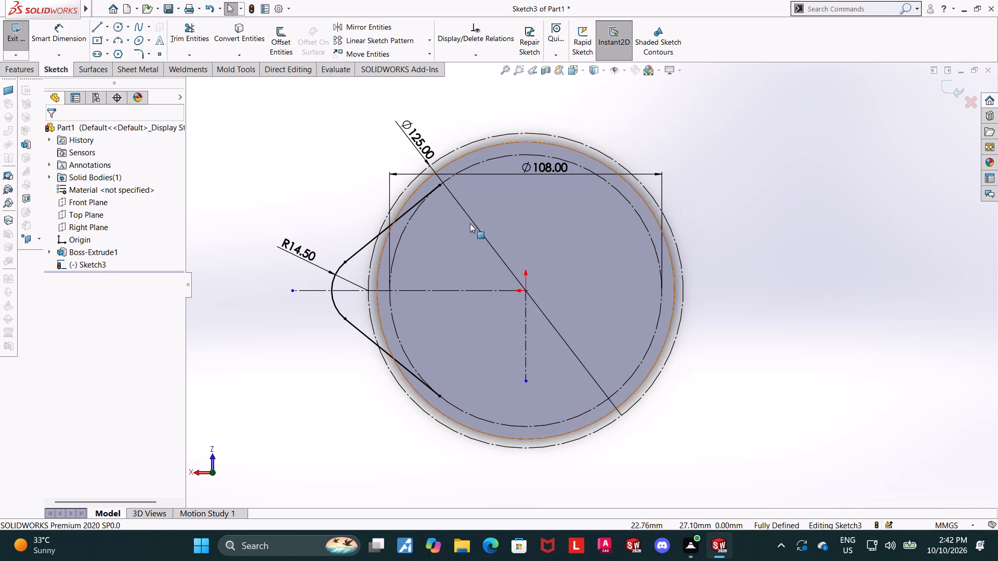
Convert the disc's outer circular edge into a sketch circle.
{"action": "scroll", "coordinate": [467, 206], "scroll_direction": "down", "scroll_amount": 3}
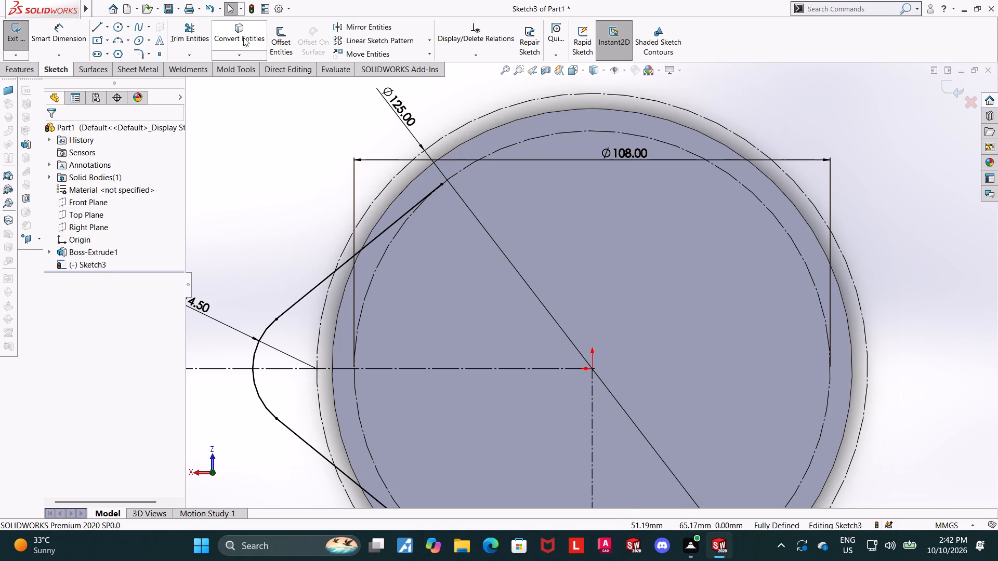
{"action": "left_click", "coordinate": [229, 34]}
{"action": "left_click", "coordinate": [564, 110]}
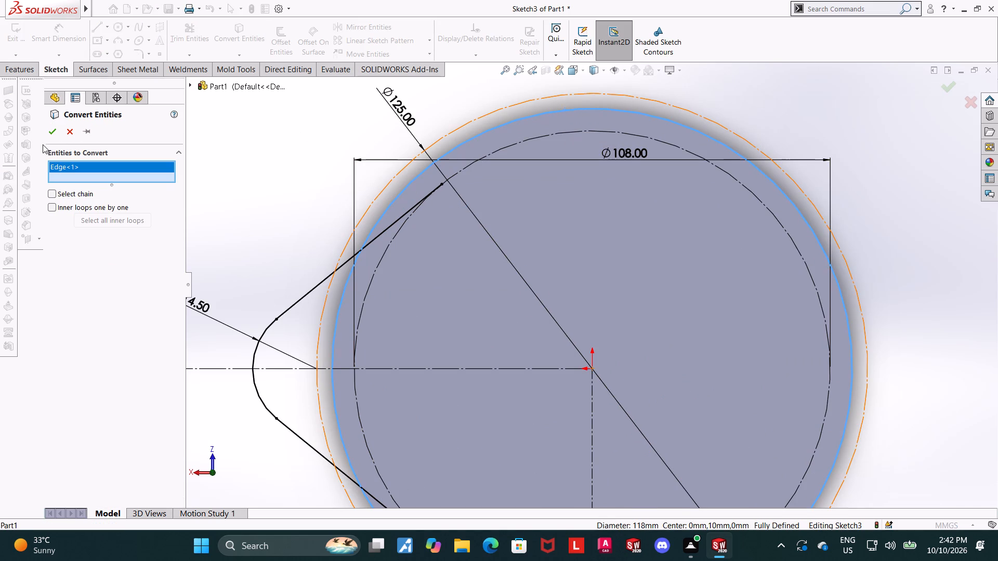
{"action": "left_click", "coordinate": [51, 134]}
{"action": "scroll", "coordinate": [241, 209], "scroll_direction": "up", "scroll_amount": 3}
{"action": "scroll", "coordinate": [767, 337], "scroll_direction": "down", "scroll_amount": 1}
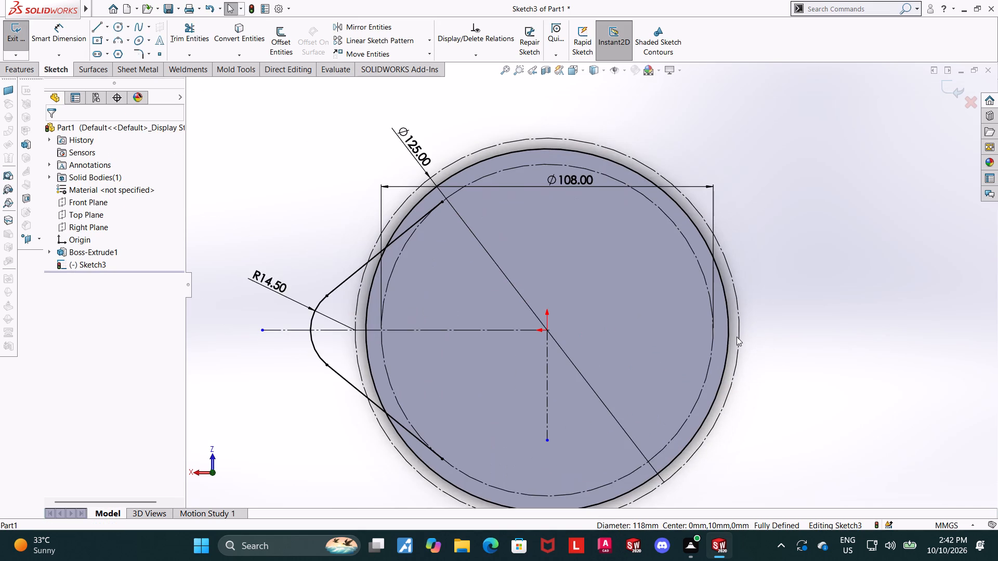
{"action": "scroll", "coordinate": [737, 336], "scroll_direction": "up", "scroll_amount": 2}
{"action": "scroll", "coordinate": [737, 336], "scroll_direction": "down", "scroll_amount": 1}
{"action": "key", "text": "Escape"}
{"action": "key", "text": "Escape"}
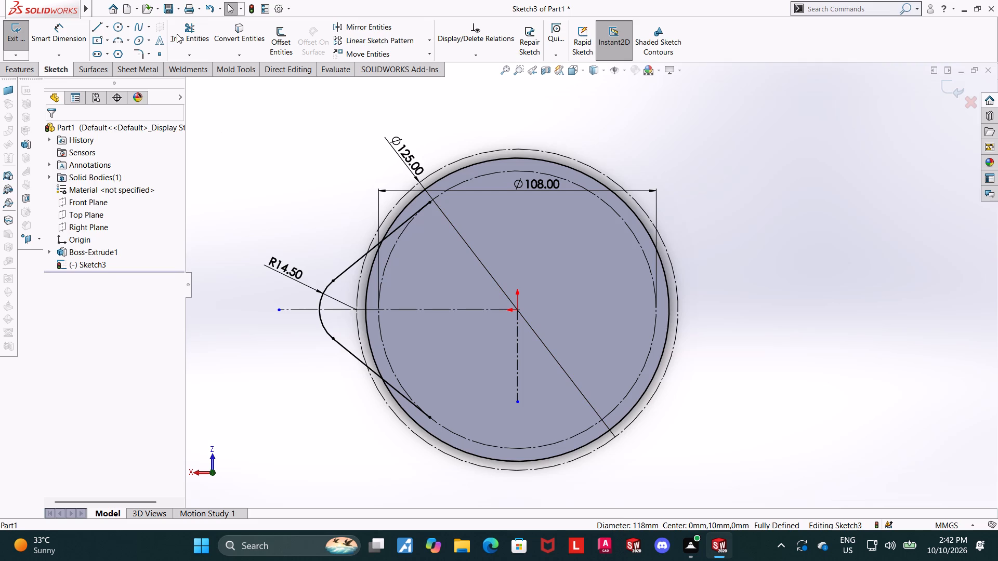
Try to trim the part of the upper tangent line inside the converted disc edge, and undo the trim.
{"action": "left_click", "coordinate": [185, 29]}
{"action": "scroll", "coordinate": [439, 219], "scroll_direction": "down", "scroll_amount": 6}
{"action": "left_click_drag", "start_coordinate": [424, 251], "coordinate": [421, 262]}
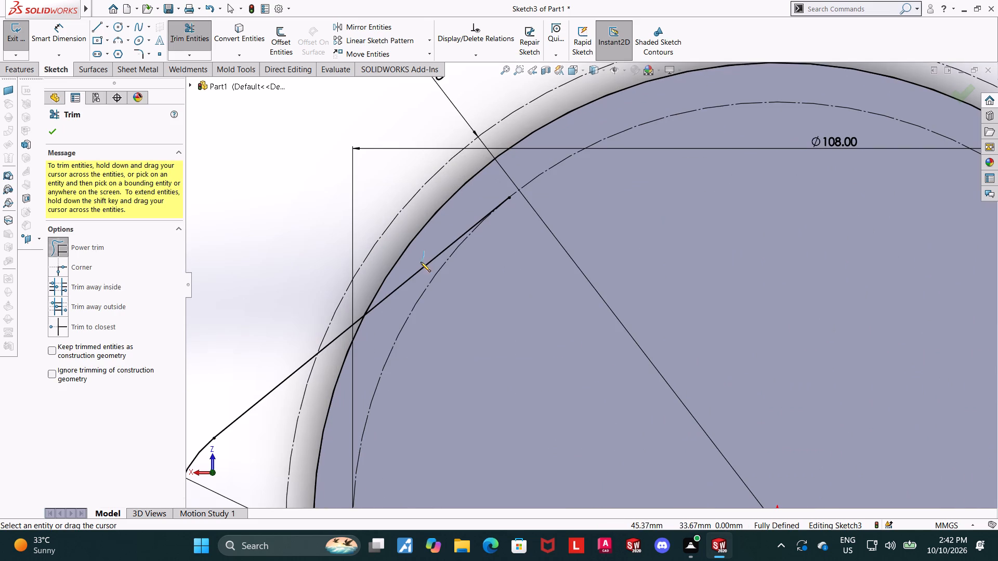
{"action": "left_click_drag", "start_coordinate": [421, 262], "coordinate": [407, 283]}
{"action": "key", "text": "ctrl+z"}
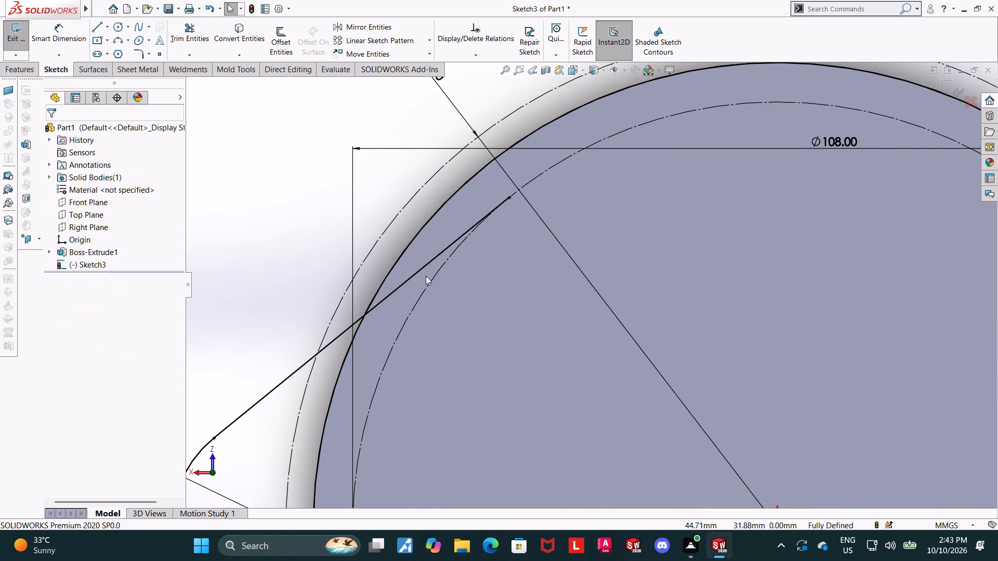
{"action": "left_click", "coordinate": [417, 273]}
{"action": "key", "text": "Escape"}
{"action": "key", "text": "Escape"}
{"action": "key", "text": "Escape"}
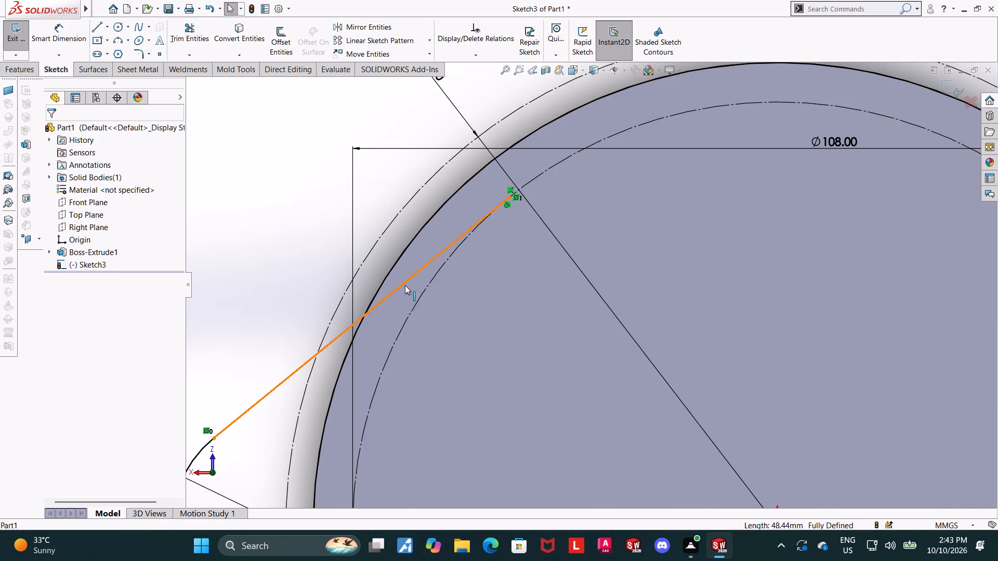
Trim the portions of both lug tangent lines that run inside the converted disc edge.
{"action": "scroll", "coordinate": [448, 289], "scroll_direction": "up", "scroll_amount": 2}
{"action": "scroll", "coordinate": [514, 293], "scroll_direction": "up", "scroll_amount": 4}
{"action": "scroll", "coordinate": [793, 450], "scroll_direction": "up", "scroll_amount": 5}
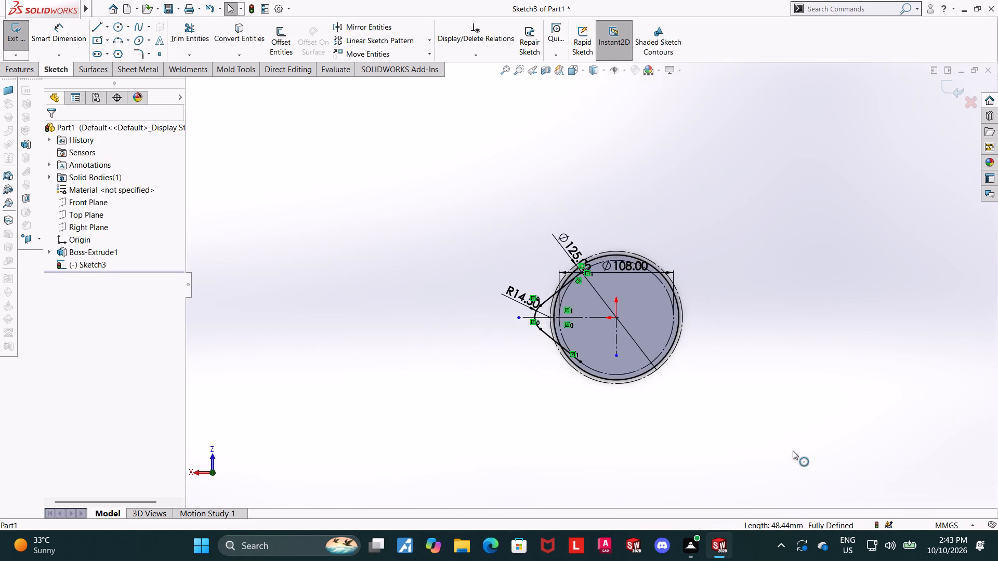
{"action": "scroll", "coordinate": [698, 373], "scroll_direction": "down", "scroll_amount": 4}
{"action": "scroll", "coordinate": [390, 162], "scroll_direction": "down", "scroll_amount": 1}
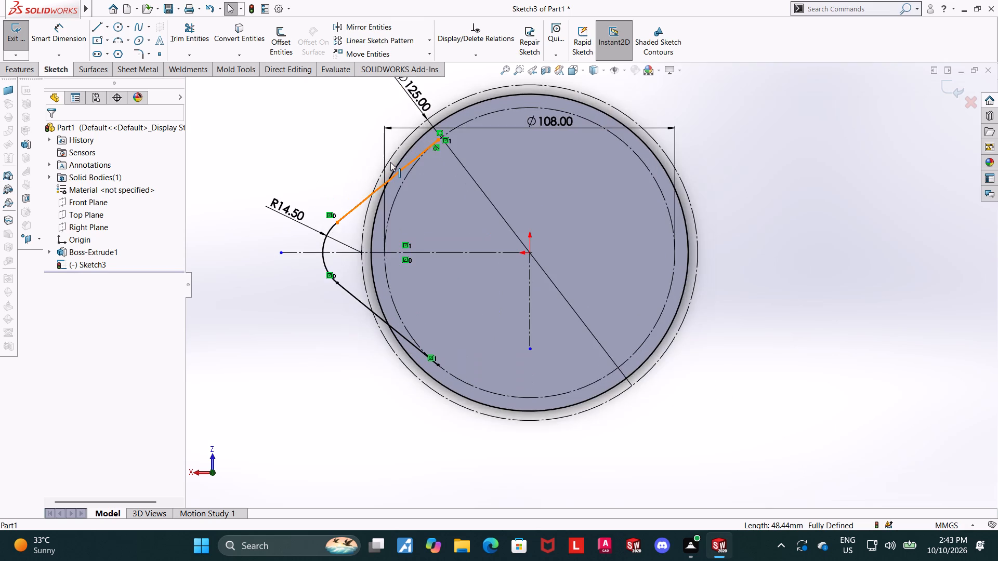
{"action": "scroll", "coordinate": [395, 165], "scroll_direction": "down", "scroll_amount": 3}
{"action": "left_click", "coordinate": [200, 25]}
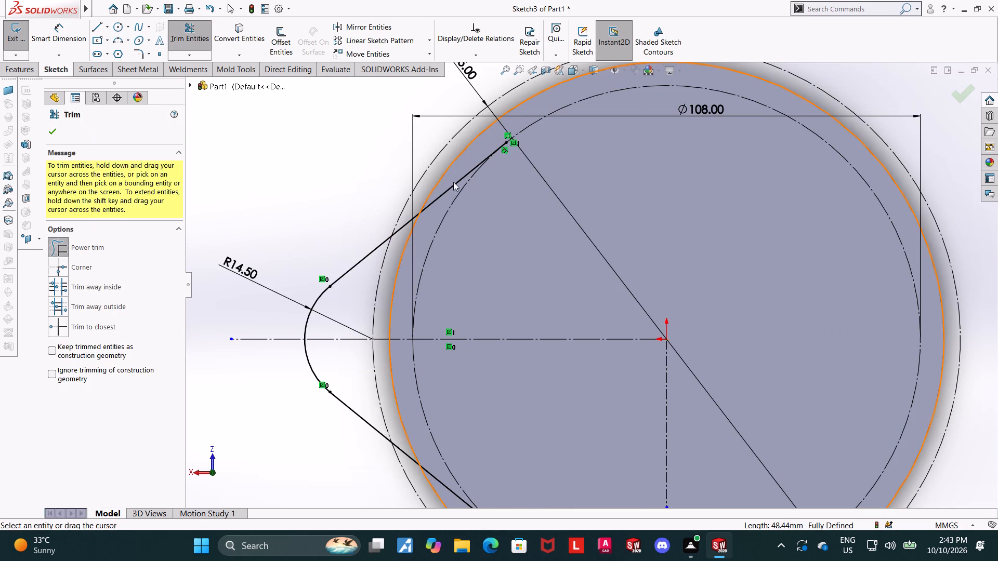
{"action": "left_click_drag", "start_coordinate": [449, 194], "coordinate": [451, 181]}
{"action": "scroll", "coordinate": [447, 253], "scroll_direction": "up", "scroll_amount": 2}
{"action": "scroll", "coordinate": [482, 366], "scroll_direction": "down", "scroll_amount": 3}
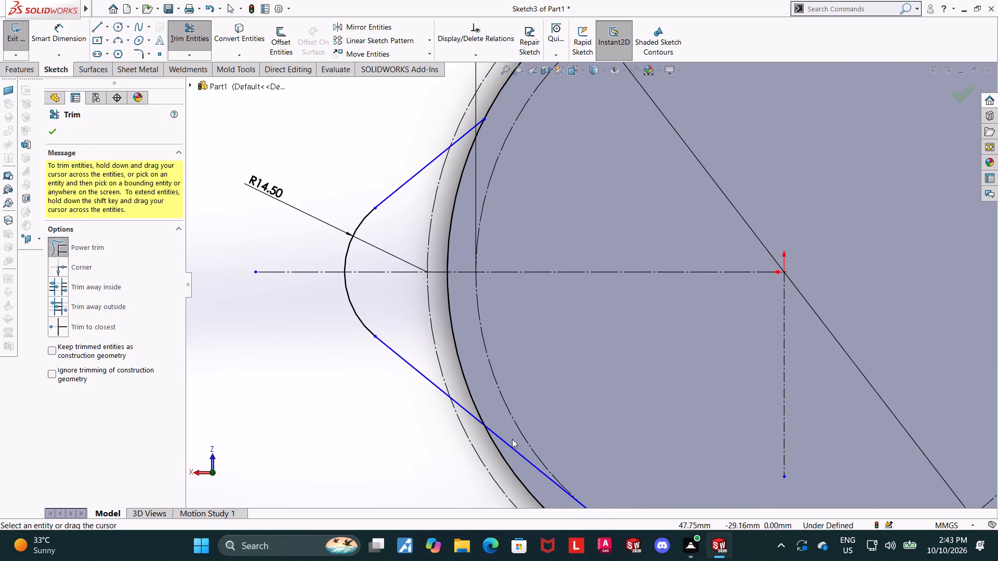
{"action": "left_click_drag", "start_coordinate": [513, 457], "coordinate": [511, 436]}
{"action": "key", "text": "Escape"}
{"action": "key", "text": "Escape"}
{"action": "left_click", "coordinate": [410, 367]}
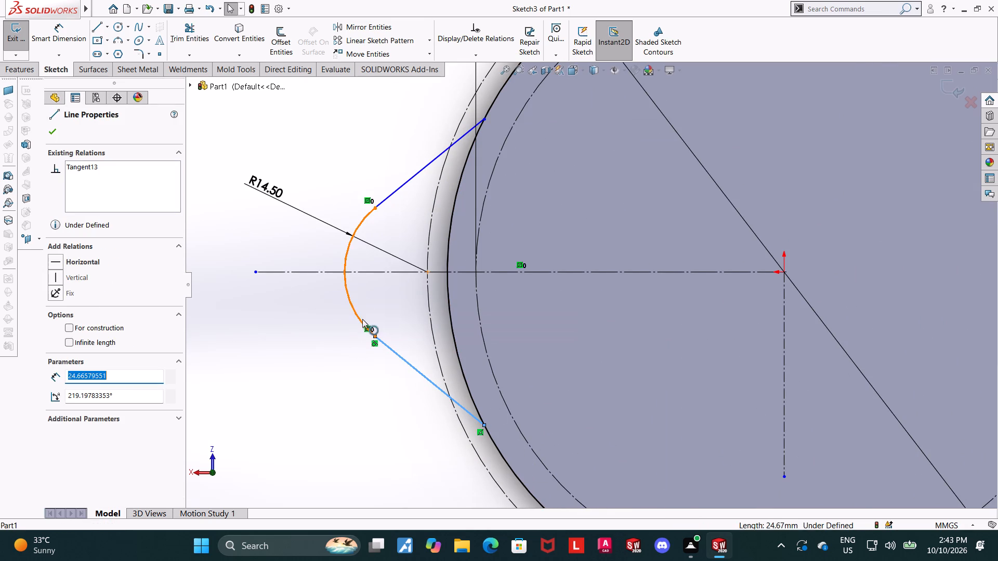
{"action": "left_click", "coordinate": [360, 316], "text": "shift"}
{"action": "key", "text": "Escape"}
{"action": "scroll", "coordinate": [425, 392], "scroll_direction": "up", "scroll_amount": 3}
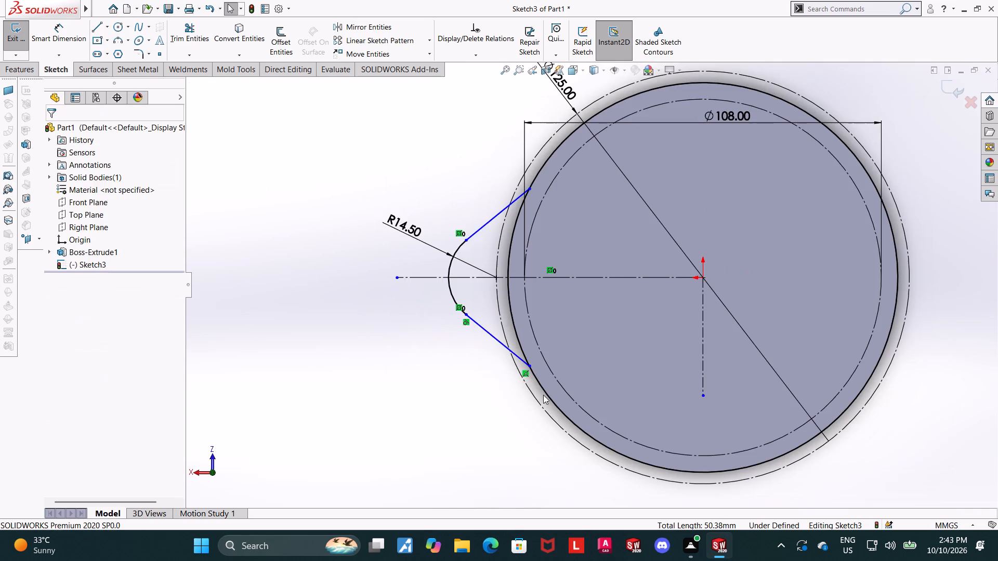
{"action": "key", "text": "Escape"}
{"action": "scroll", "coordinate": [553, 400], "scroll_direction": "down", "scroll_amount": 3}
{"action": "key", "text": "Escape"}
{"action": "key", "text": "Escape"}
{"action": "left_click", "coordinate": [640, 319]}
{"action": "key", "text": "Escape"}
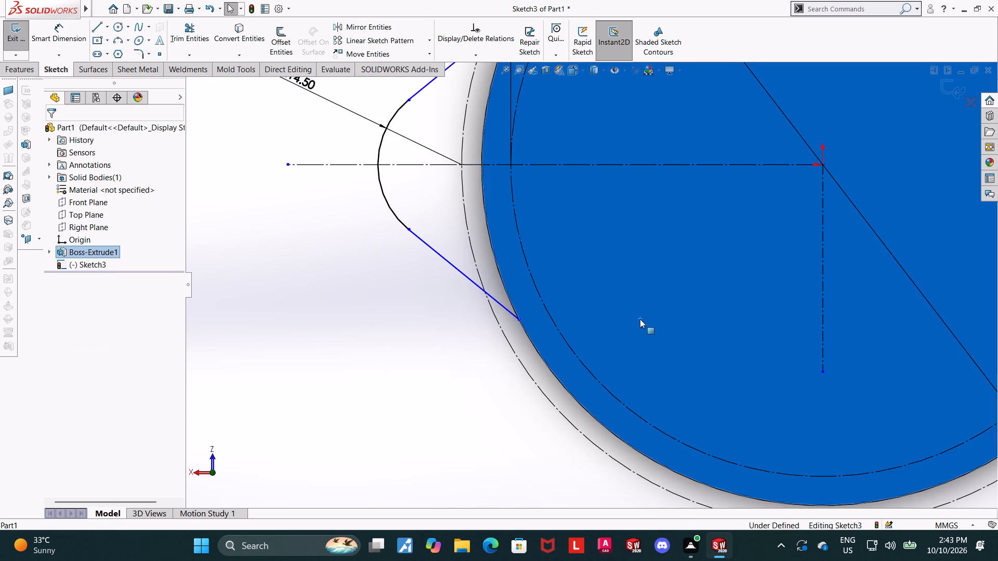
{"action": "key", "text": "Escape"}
Sketch a line about 21 mm long from the upper lug line's inner end to the 108 mm circle, tangent to that circle.
{"action": "scroll", "coordinate": [471, 313], "scroll_direction": "up", "scroll_amount": 4}
{"action": "scroll", "coordinate": [703, 248], "scroll_direction": "down", "scroll_amount": 2}
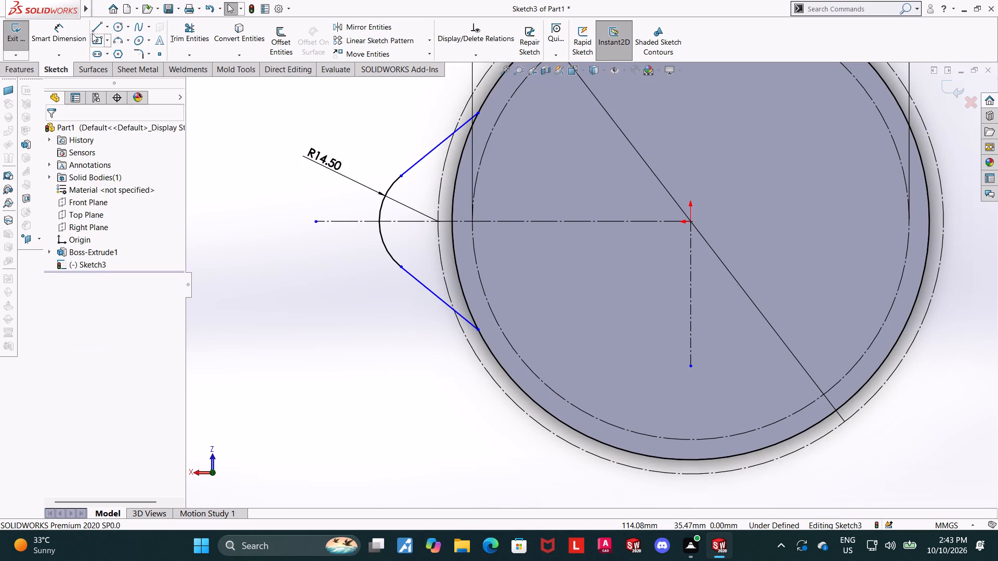
{"action": "left_click", "coordinate": [92, 30]}
{"action": "scroll", "coordinate": [453, 175], "scroll_direction": "up", "scroll_amount": 4}
{"action": "scroll", "coordinate": [581, 189], "scroll_direction": "down", "scroll_amount": 6}
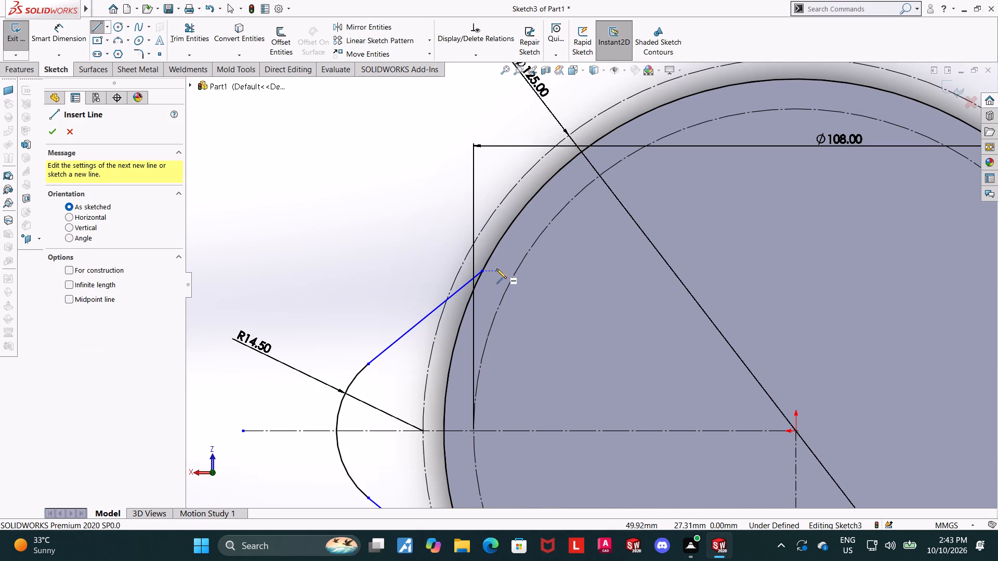
{"action": "left_click", "coordinate": [483, 271]}
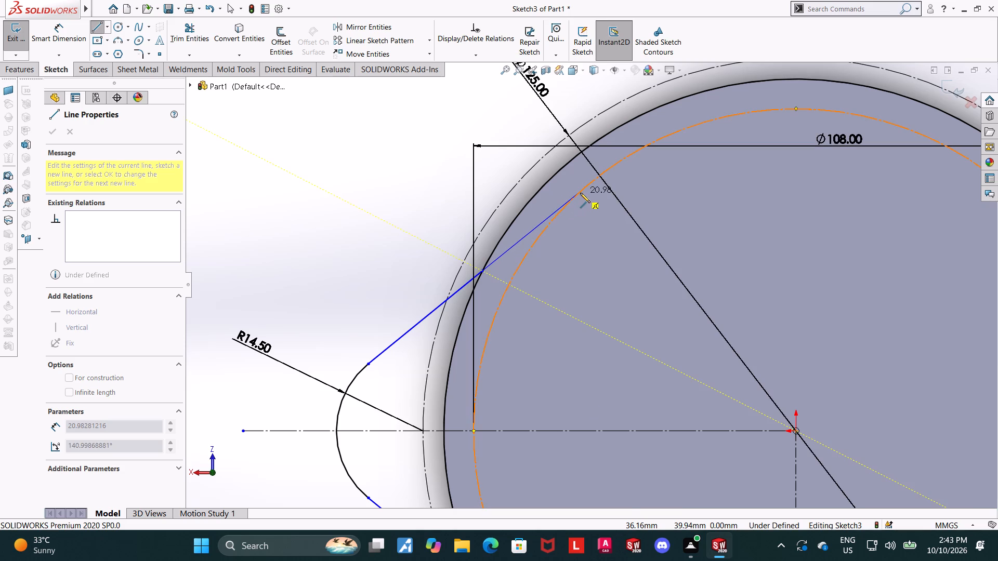
{"action": "left_click", "coordinate": [580, 193]}
{"action": "key", "text": "Escape"}
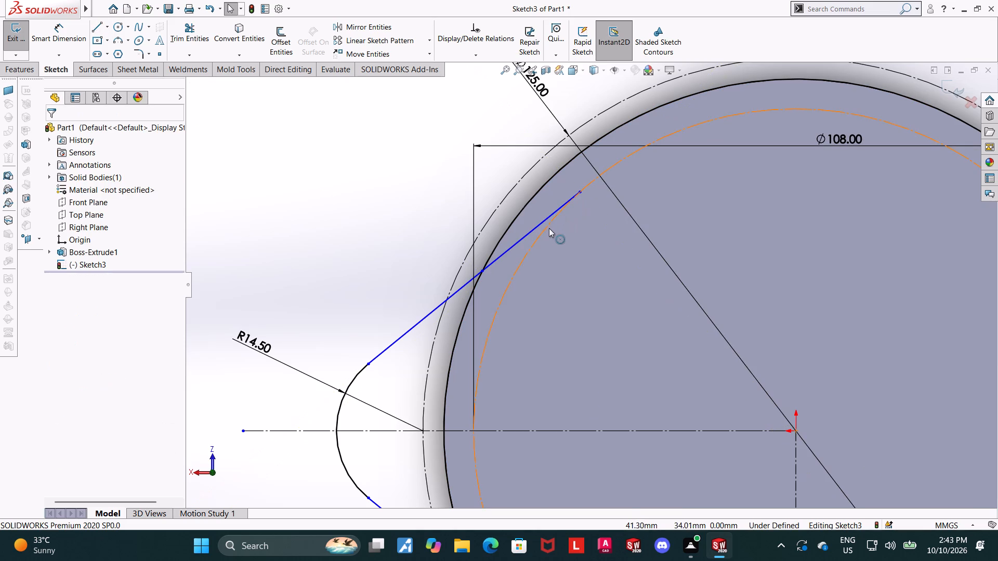
{"action": "left_click", "coordinate": [548, 228], "text": "shift"}
{"action": "left_click", "coordinate": [543, 220], "text": "shift"}
{"action": "left_click", "coordinate": [52, 310]}
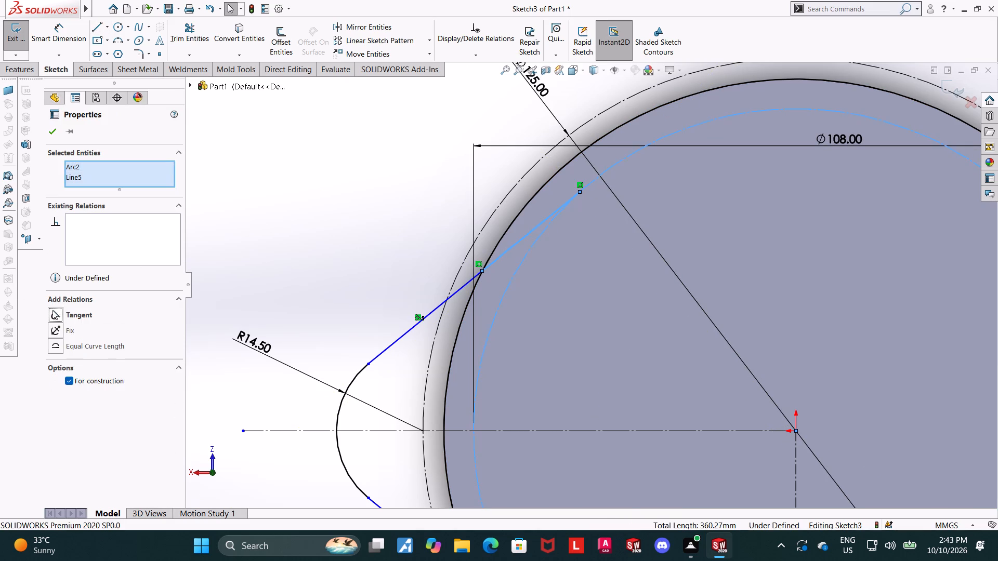
{"action": "key", "text": "Escape"}
Make the new upper line collinear with the upper lug line.
{"action": "left_click", "coordinate": [464, 284]}
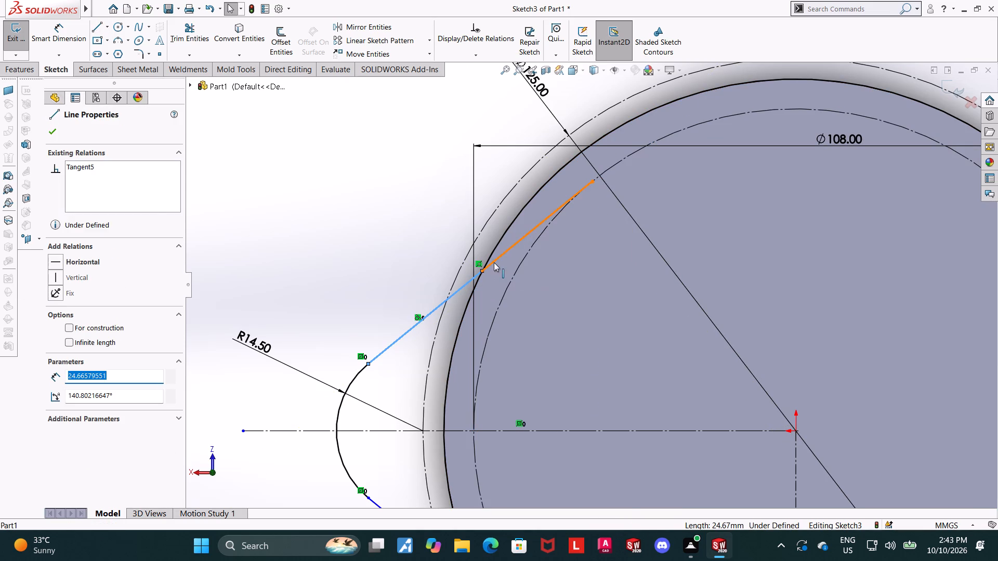
{"action": "left_click", "coordinate": [494, 262], "text": "shift"}
{"action": "key", "text": "Escape"}
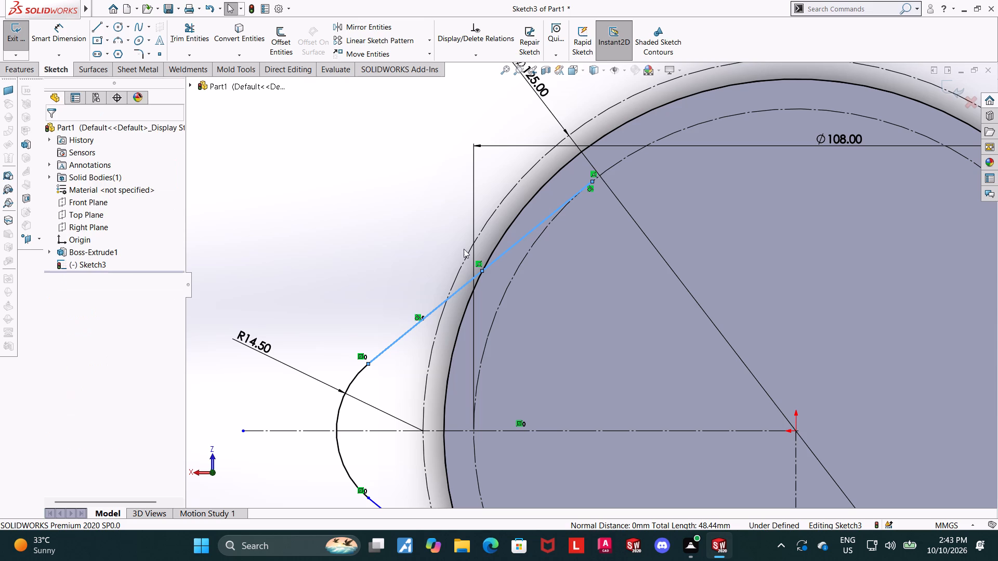
{"action": "key", "text": "Escape"}
{"action": "left_click", "coordinate": [465, 280]}
{"action": "left_click", "coordinate": [468, 283], "text": "shift"}
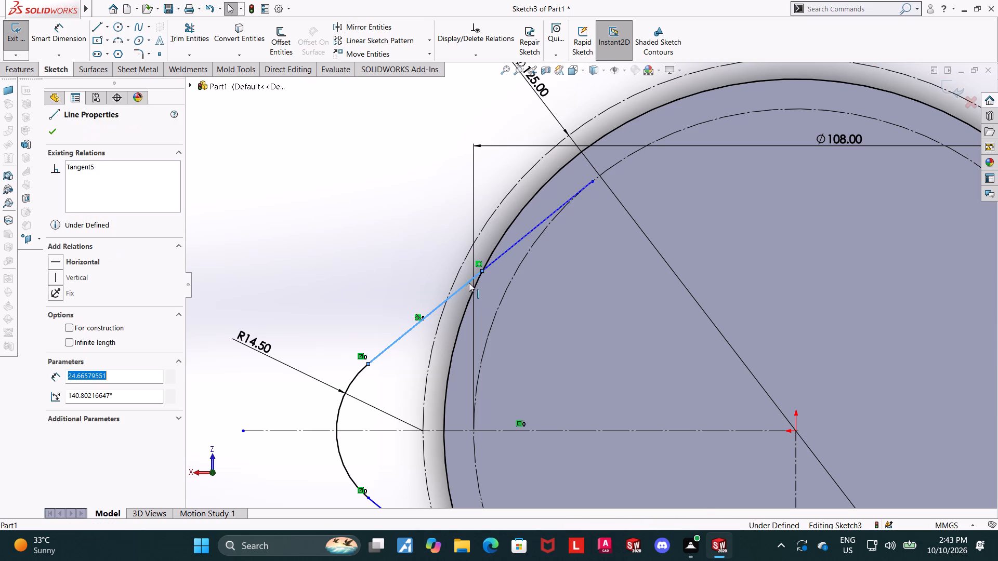
{"action": "left_click", "coordinate": [502, 257], "text": "shift"}
{"action": "left_click", "coordinate": [56, 346]}
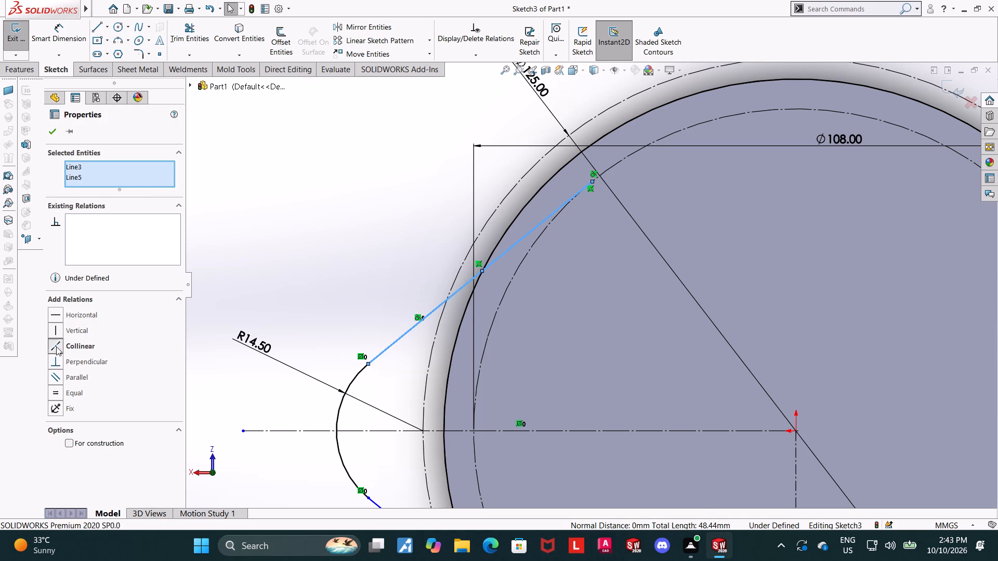
{"action": "key", "text": "Escape"}
{"action": "left_click", "coordinate": [506, 253]}
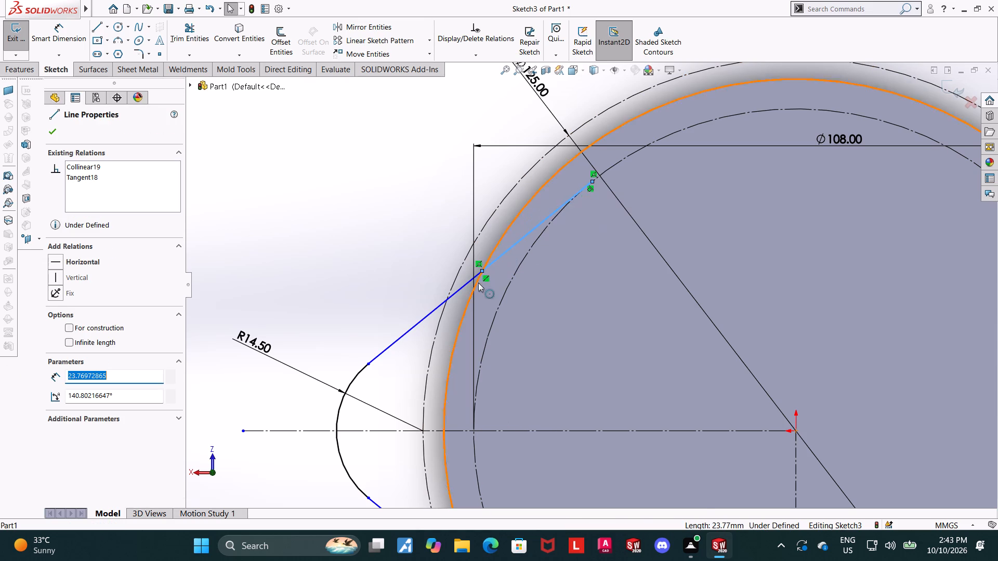
{"action": "key", "text": "Escape"}
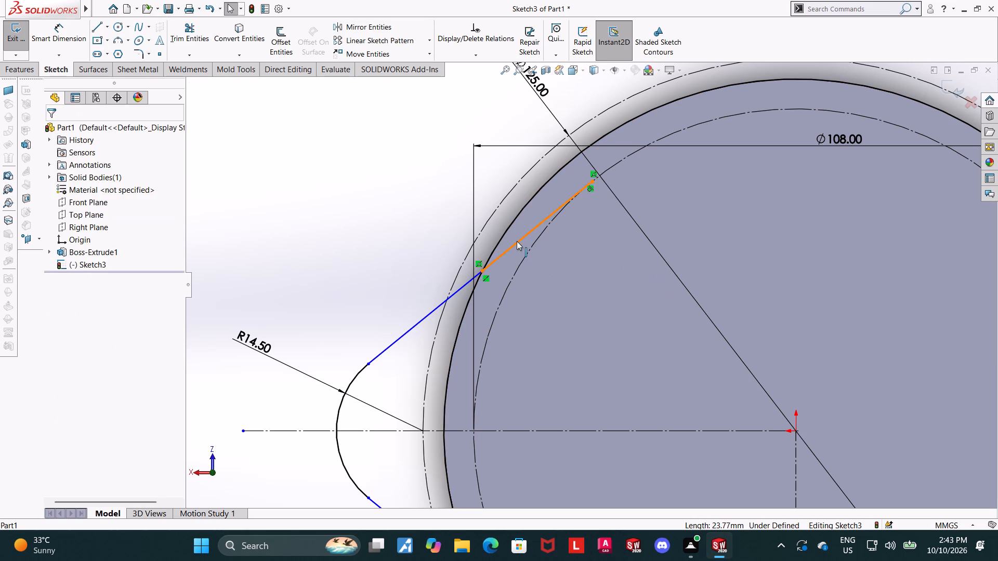
Convert the upper line inside the disc to construction geometry.
{"action": "left_click", "coordinate": [517, 241]}
{"action": "left_click", "coordinate": [562, 209]}
{"action": "scroll", "coordinate": [561, 231], "scroll_direction": "up", "scroll_amount": 5}
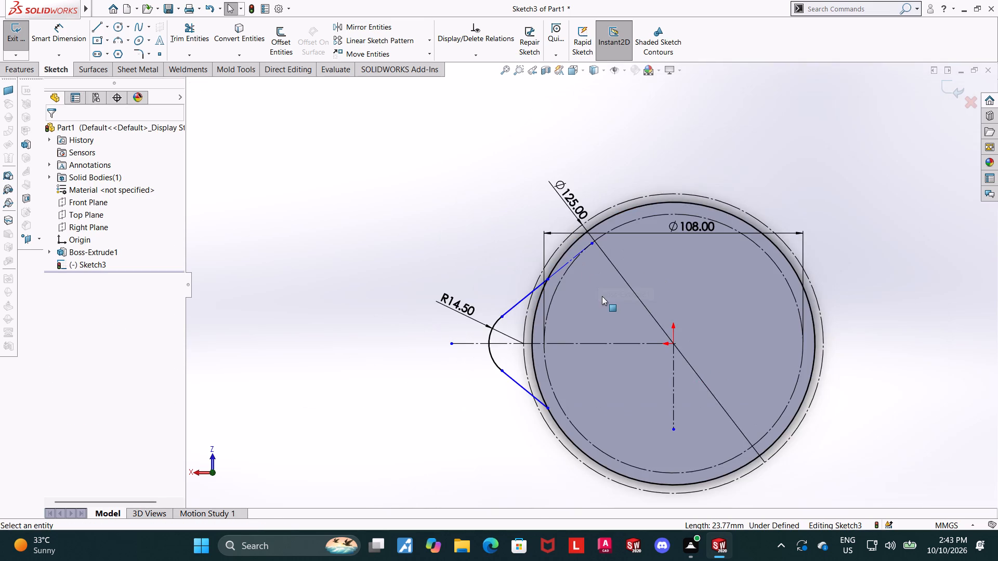
{"action": "scroll", "coordinate": [602, 296], "scroll_direction": "down", "scroll_amount": 4}
{"action": "key", "text": "Escape"}
{"action": "key", "text": "Escape"}
Make the upper lug line tangent to the lug's R14.5 mm arc.
{"action": "left_click", "coordinate": [459, 274]}
{"action": "key", "text": "Escape"}
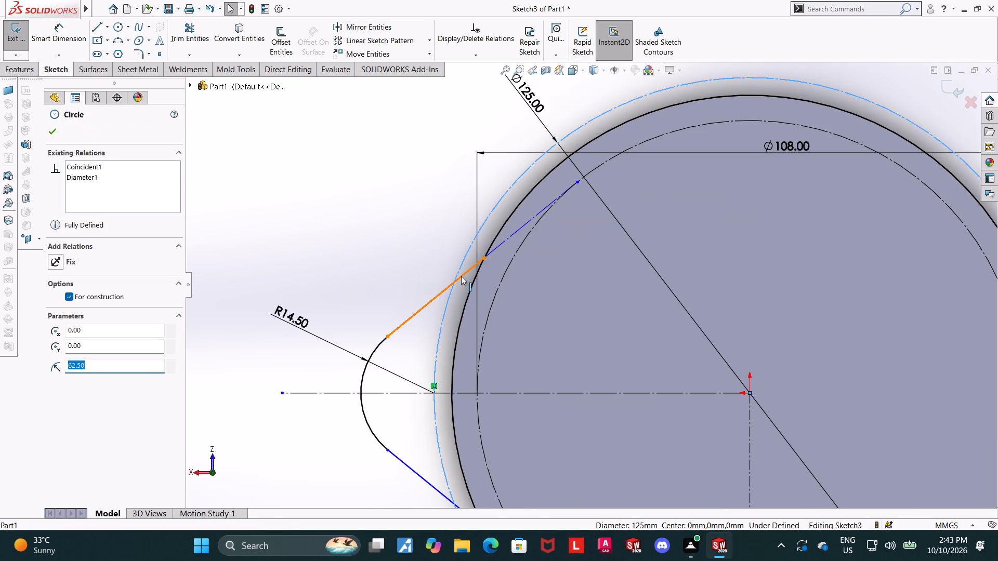
{"action": "left_click", "coordinate": [461, 276]}
{"action": "left_click", "coordinate": [376, 346], "text": "shift"}
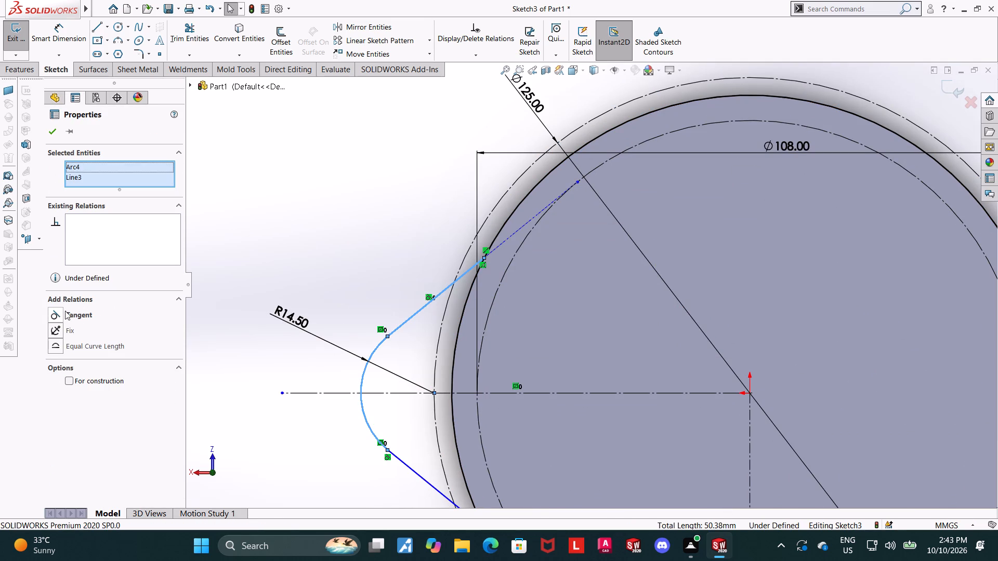
{"action": "left_click", "coordinate": [58, 313]}
{"action": "key", "text": "Escape"}
Sketch a line from the lower lug line's inner end to the 108 mm circle, tangent to that circle.
{"action": "scroll", "coordinate": [380, 264], "scroll_direction": "up", "scroll_amount": 4}
{"action": "scroll", "coordinate": [563, 384], "scroll_direction": "down", "scroll_amount": 2}
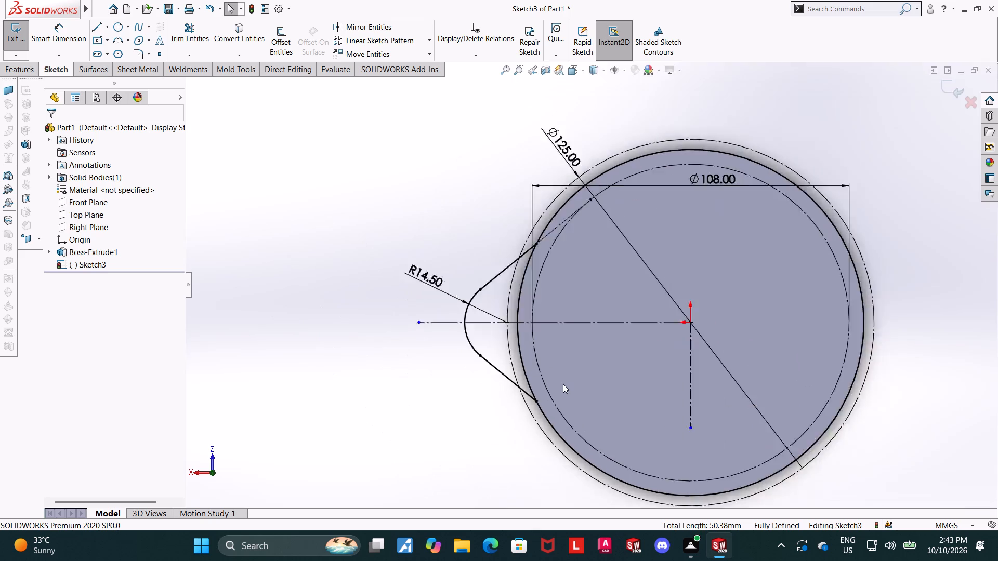
{"action": "scroll", "coordinate": [563, 384], "scroll_direction": "down", "scroll_amount": 2}
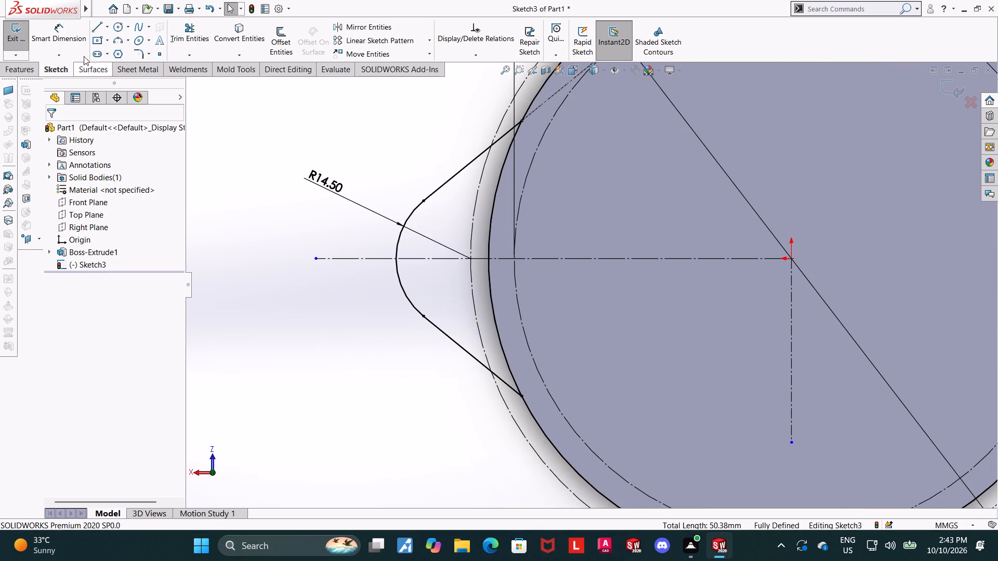
{"action": "left_click", "coordinate": [91, 25]}
{"action": "scroll", "coordinate": [460, 372], "scroll_direction": "up", "scroll_amount": 2}
{"action": "scroll", "coordinate": [563, 370], "scroll_direction": "down", "scroll_amount": 6}
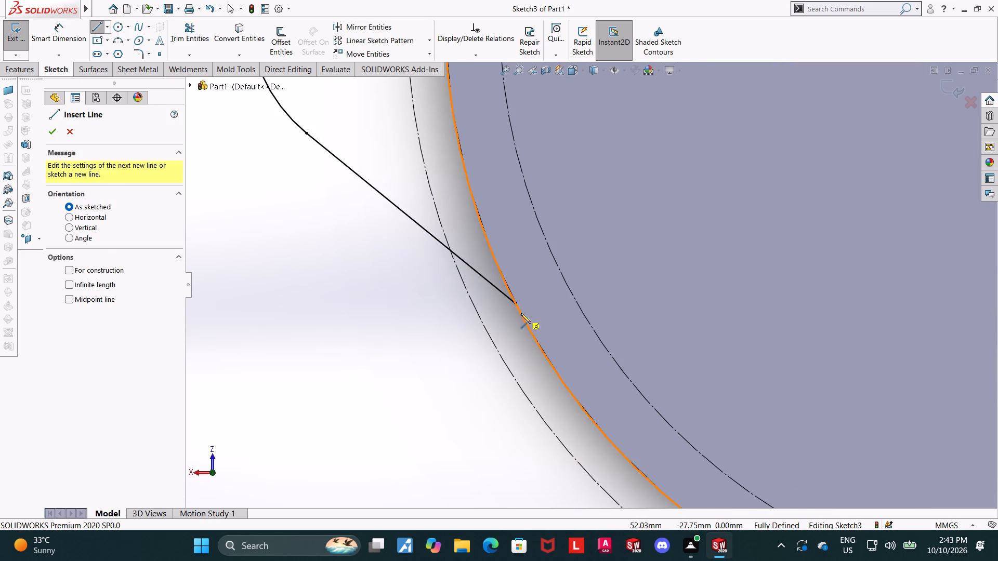
{"action": "left_click", "coordinate": [516, 304]}
{"action": "left_click", "coordinate": [643, 395]}
{"action": "key", "text": "Escape"}
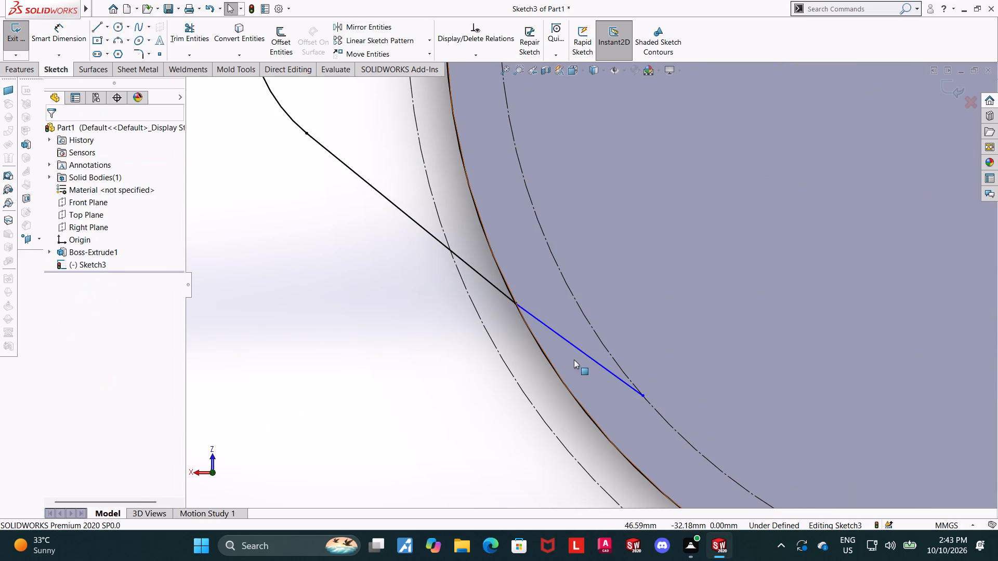
{"action": "left_click", "coordinate": [585, 352]}
{"action": "left_click", "coordinate": [669, 426], "text": "shift"}
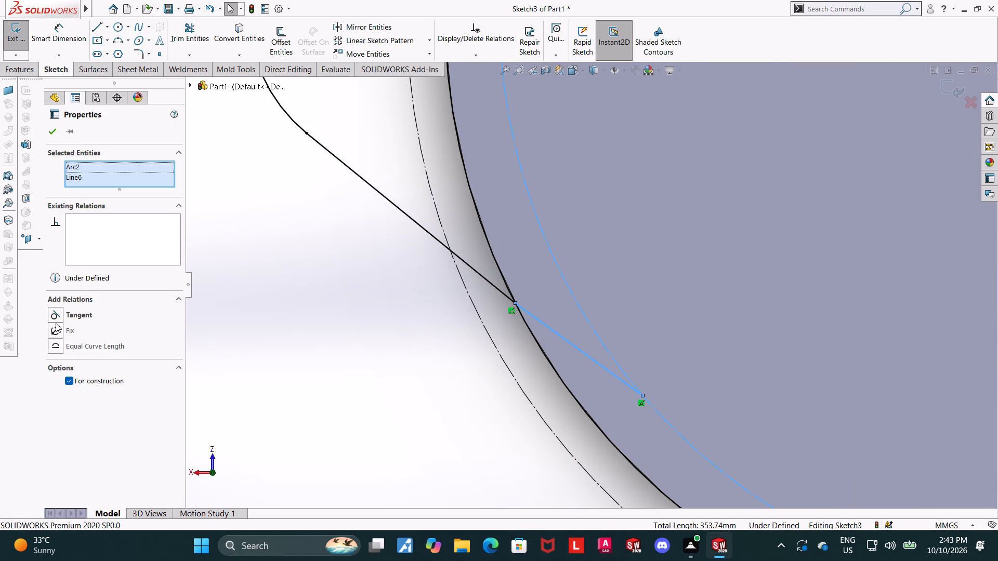
{"action": "left_click", "coordinate": [54, 316]}
{"action": "key", "text": "Escape"}
{"action": "key", "text": "Escape"}
Make the new lower line collinear with the lower lug line.
{"action": "left_click", "coordinate": [490, 284]}
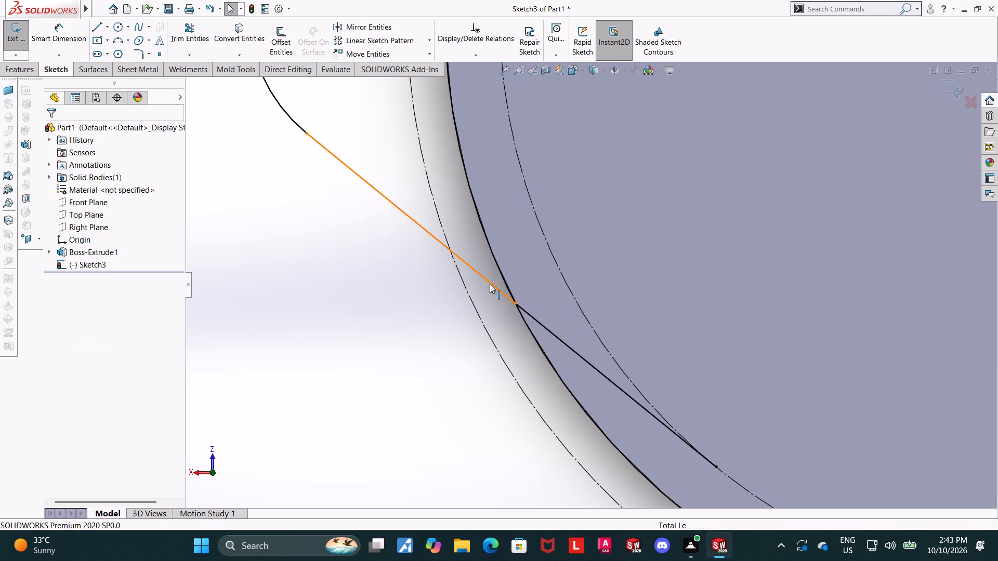
{"action": "left_click", "coordinate": [554, 331], "text": "shift"}
{"action": "key", "text": "Escape"}
{"action": "key", "text": "Escape"}
{"action": "key", "text": "Escape"}
{"action": "left_click", "coordinate": [550, 331]}
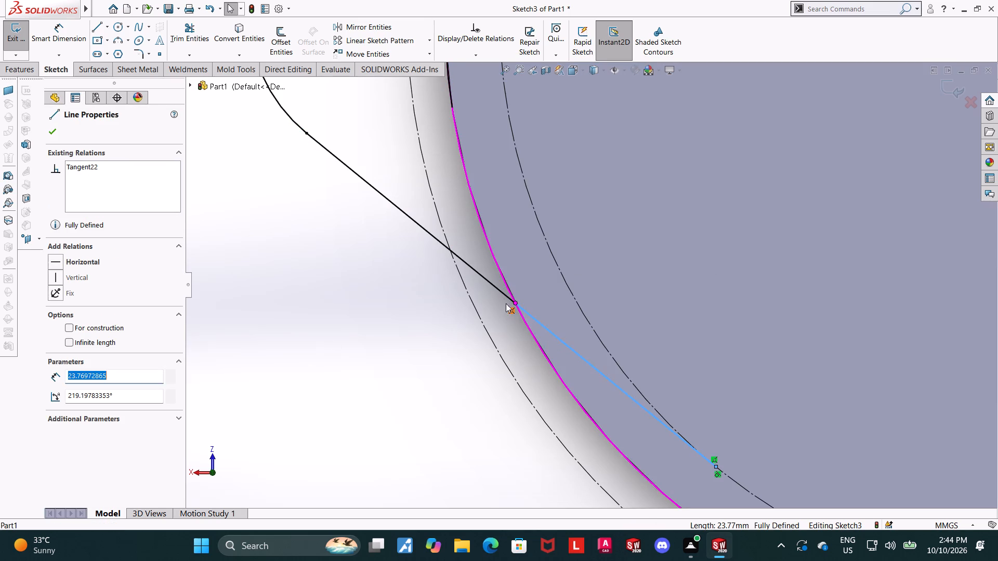
{"action": "left_click", "coordinate": [495, 289], "text": "shift"}
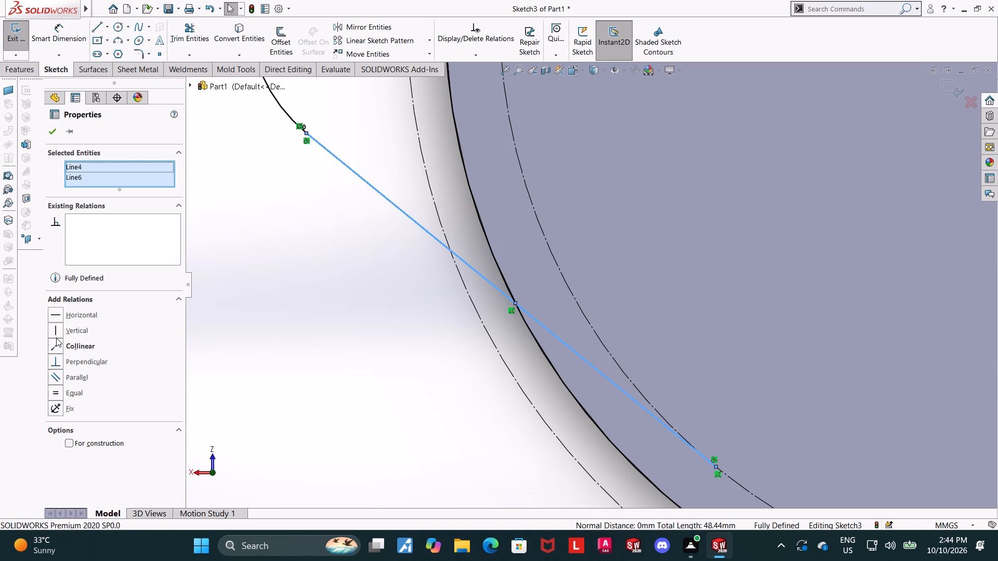
{"action": "left_click", "coordinate": [56, 342]}
{"action": "key", "text": "Escape"}
Convert the lower line inside the disc to construction geometry.
{"action": "left_click", "coordinate": [576, 351]}
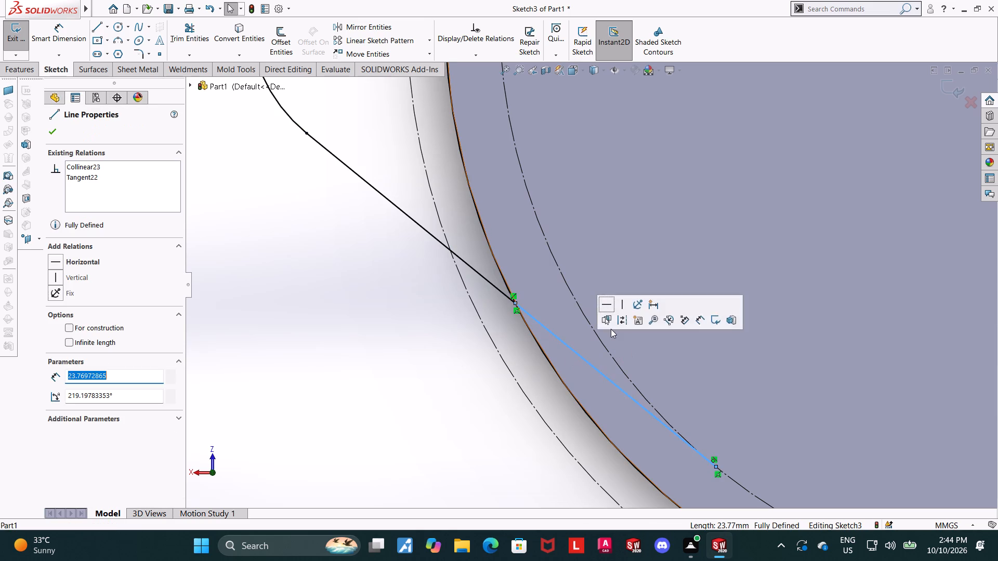
{"action": "left_click", "coordinate": [625, 322]}
{"action": "scroll", "coordinate": [609, 333], "scroll_direction": "up", "scroll_amount": 9}
{"action": "scroll", "coordinate": [795, 268], "scroll_direction": "up", "scroll_amount": 4}
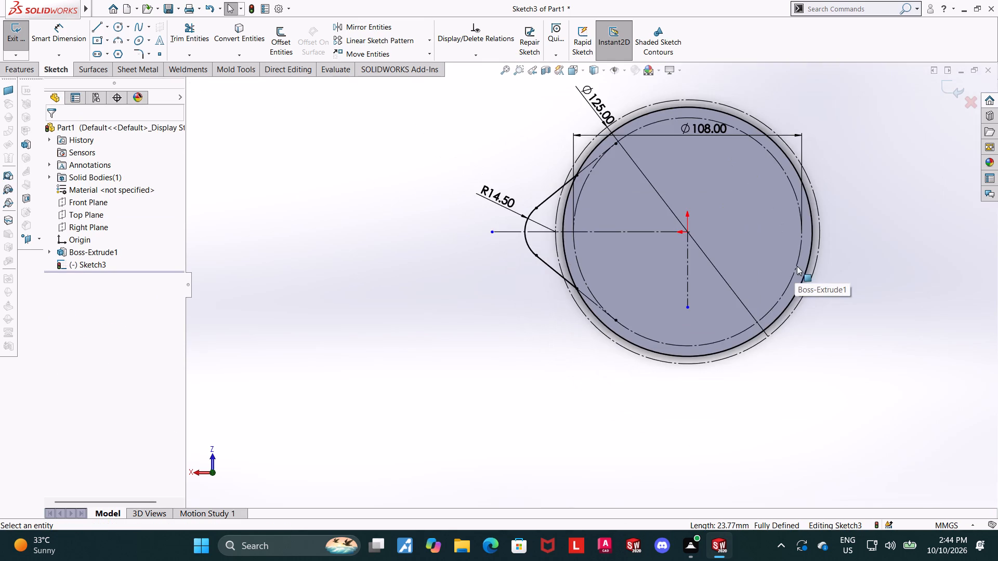
{"action": "scroll", "coordinate": [774, 207], "scroll_direction": "down", "scroll_amount": 2}
{"action": "key", "text": "Escape"}
{"action": "key", "text": "Escape"}
Trim away the portion of the converted disc edge between the two lug lines.
{"action": "scroll", "coordinate": [719, 264], "scroll_direction": "down", "scroll_amount": 2}
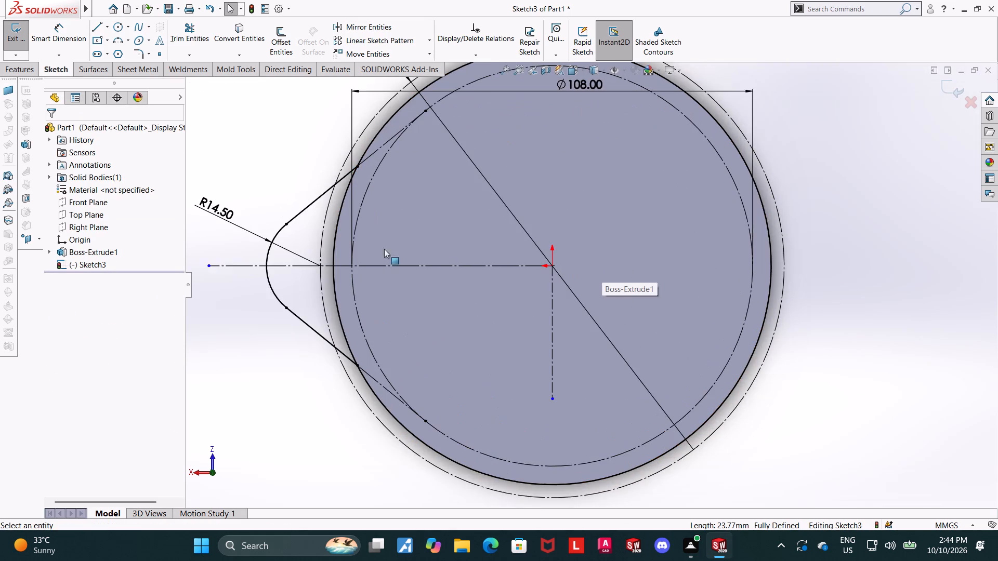
{"action": "scroll", "coordinate": [334, 246], "scroll_direction": "down", "scroll_amount": 3}
{"action": "left_click", "coordinate": [188, 33]}
{"action": "left_click_drag", "start_coordinate": [392, 220], "coordinate": [379, 216]}
{"action": "left_click_drag", "start_coordinate": [390, 305], "coordinate": [379, 306]}
{"action": "scroll", "coordinate": [389, 310], "scroll_direction": "up", "scroll_amount": 5}
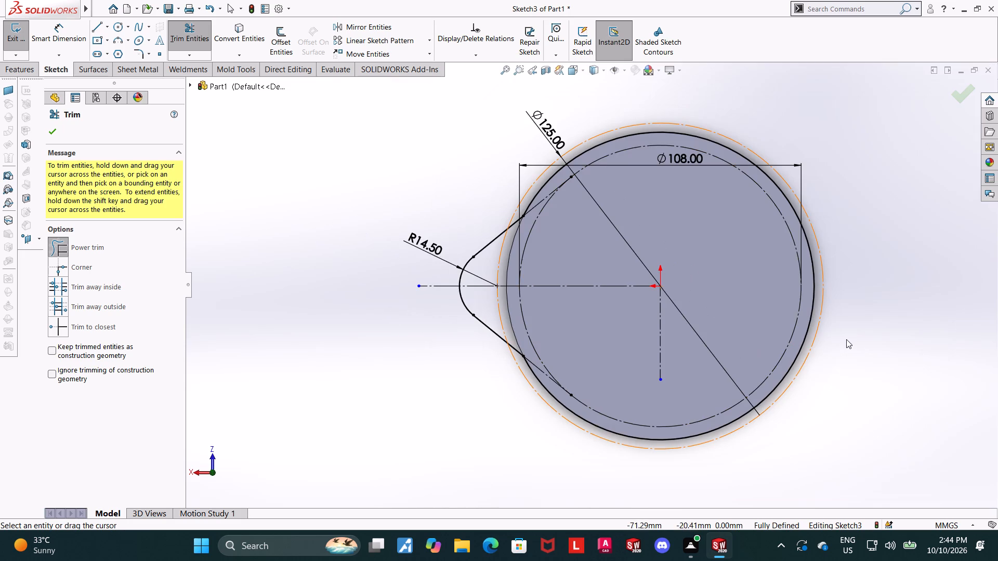
{"action": "scroll", "coordinate": [848, 315], "scroll_direction": "down", "scroll_amount": 1}
{"action": "key", "text": "Escape"}
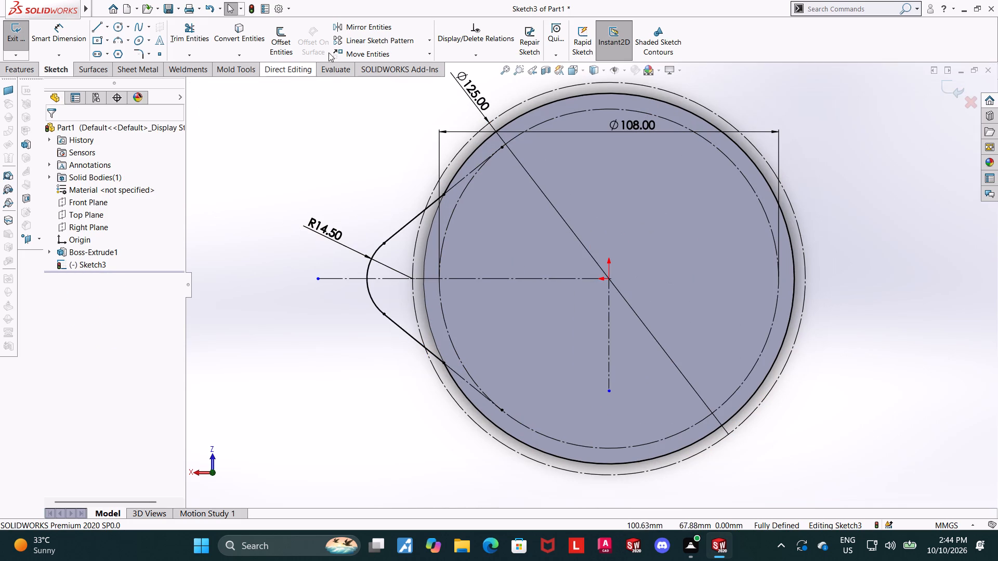
Mirror the lug's R14.5 arc, its two lines and both inner construction lines about the vertical centerline, keeping the originals.
{"action": "left_click", "coordinate": [364, 30]}
{"action": "left_click", "coordinate": [364, 30]}
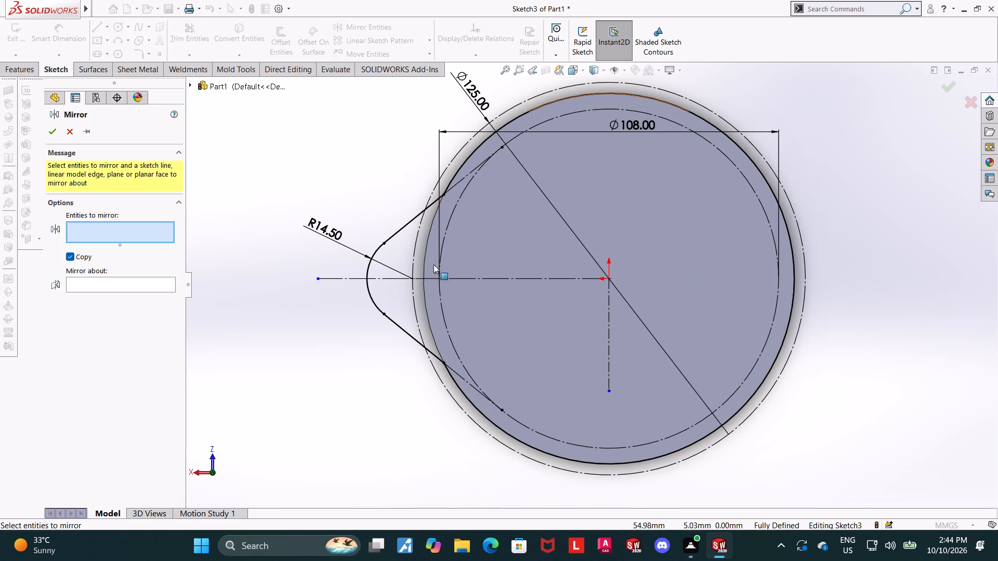
{"action": "left_click", "coordinate": [397, 230]}
{"action": "left_click", "coordinate": [398, 231]}
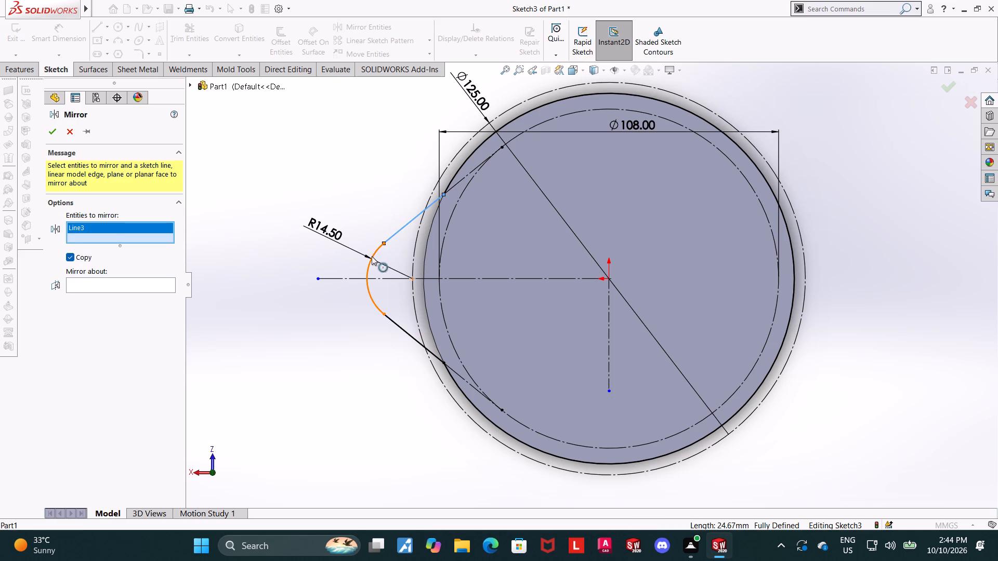
{"action": "left_click", "coordinate": [372, 256]}
{"action": "left_click", "coordinate": [403, 328]}
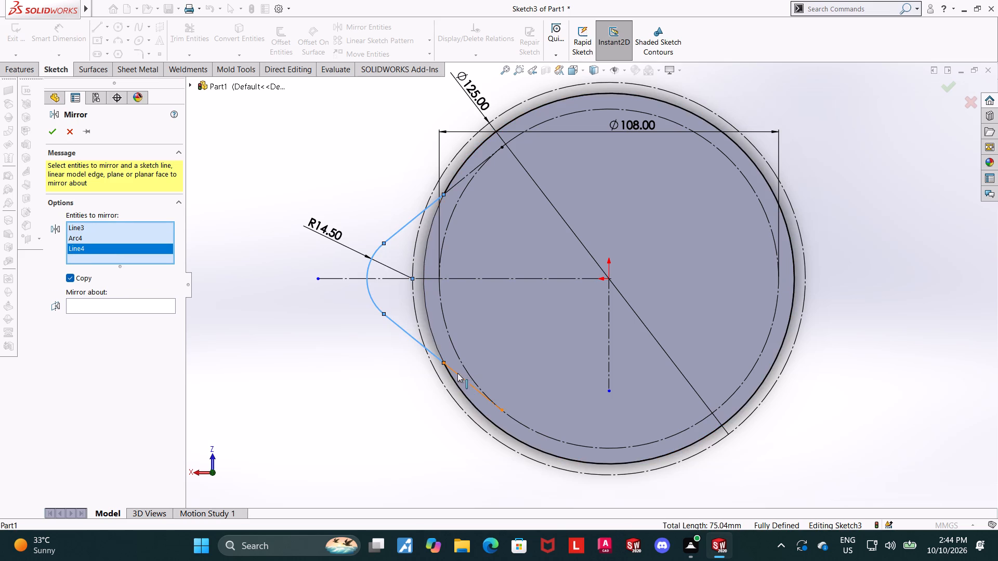
{"action": "left_click", "coordinate": [457, 373]}
{"action": "left_click", "coordinate": [451, 186]}
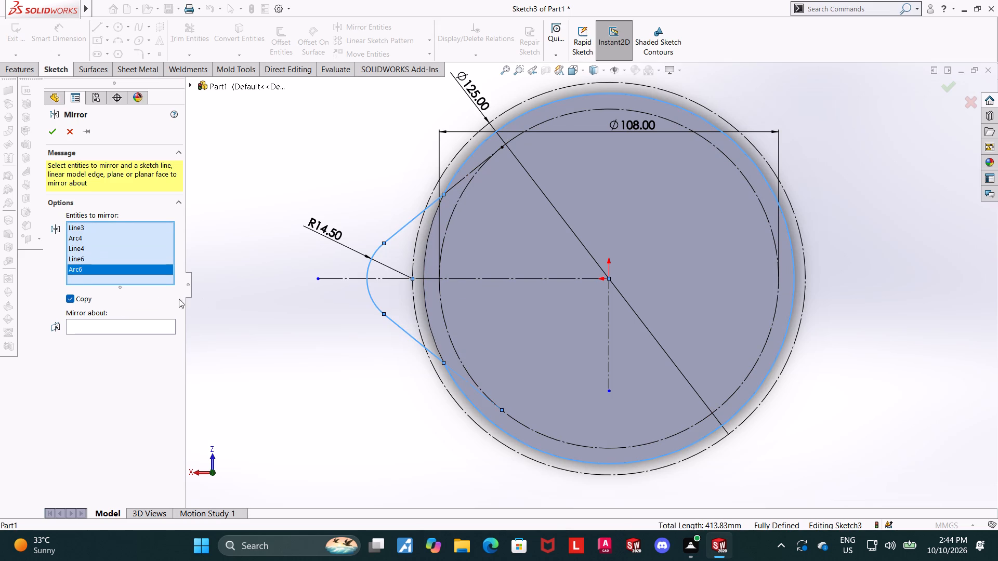
{"action": "right_click", "coordinate": [80, 272]}
{"action": "left_click", "coordinate": [96, 289]}
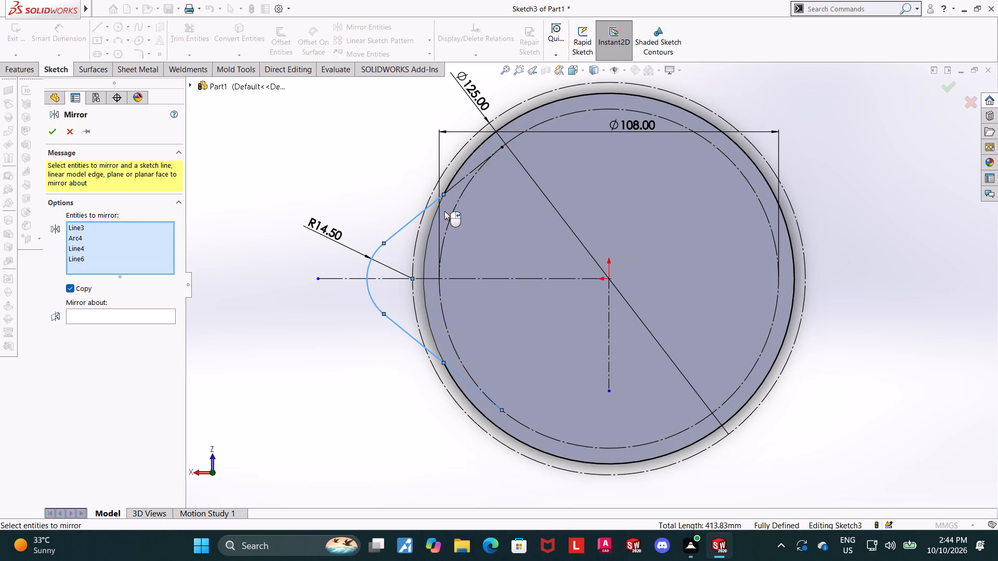
{"action": "left_click", "coordinate": [454, 186]}
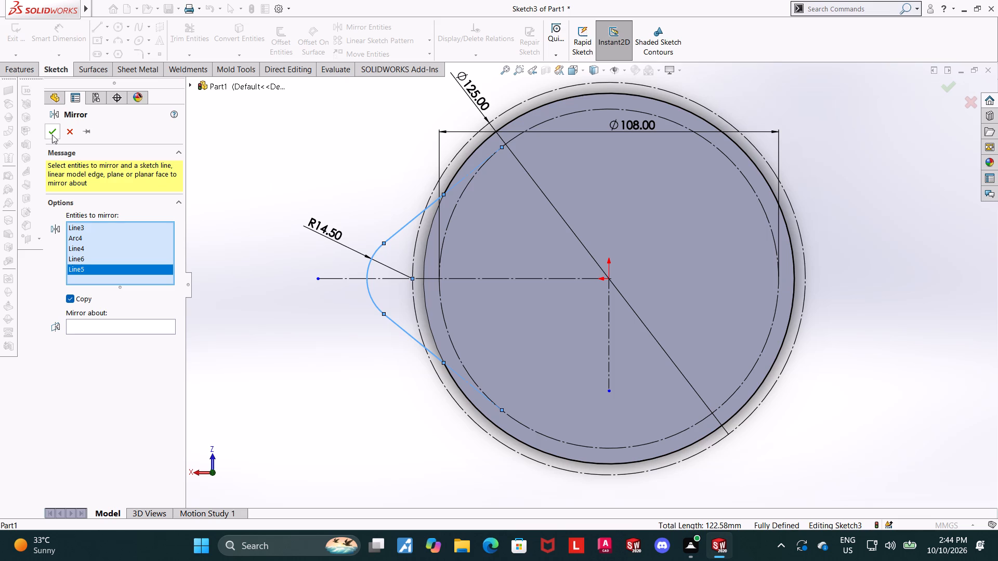
{"action": "double_click", "coordinate": [94, 327]}
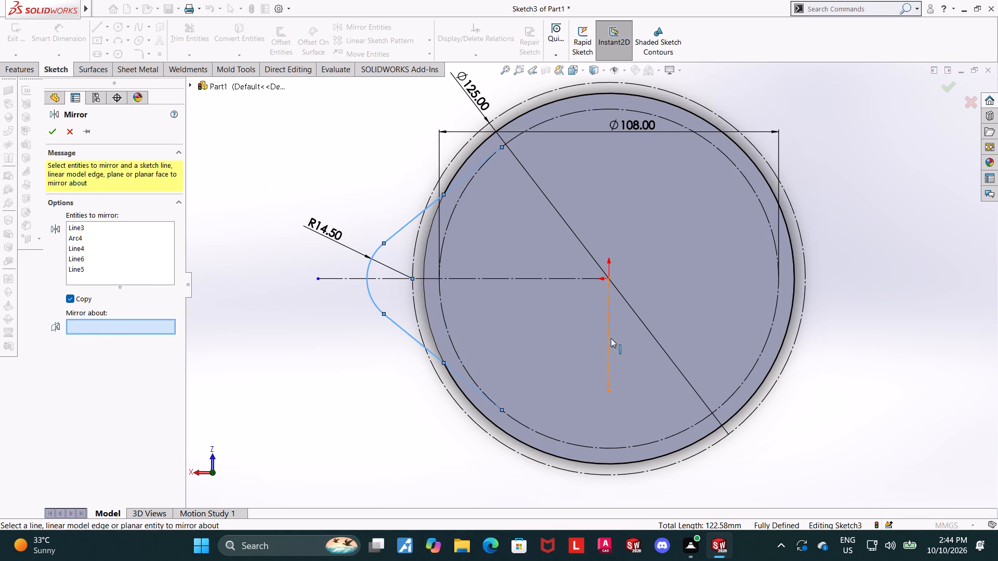
{"action": "left_click", "coordinate": [611, 338]}
{"action": "left_click", "coordinate": [46, 138]}
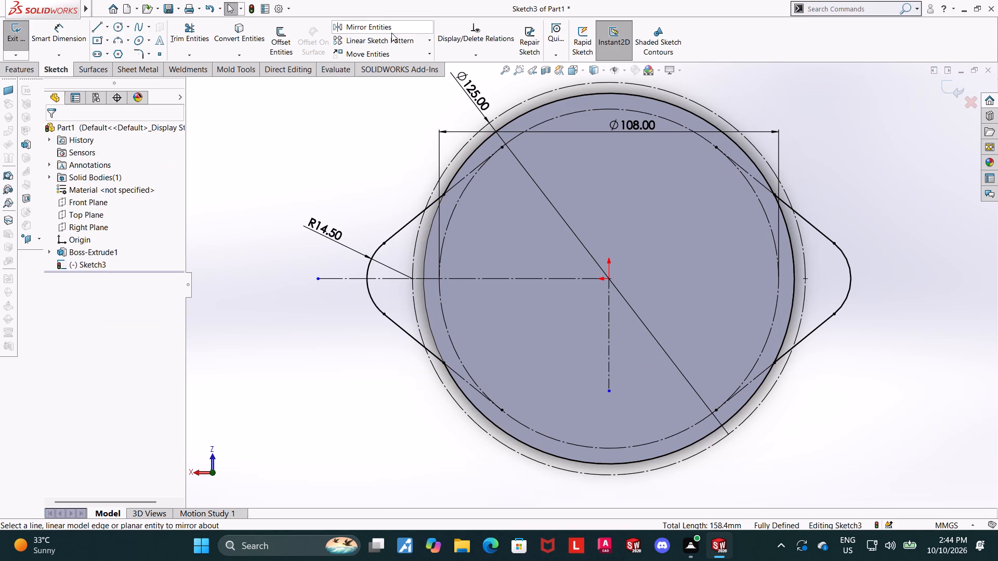
Trim away the disc-edge arc between the mirrored lug's two lines and exit the sketch.
{"action": "left_click", "coordinate": [200, 33]}
{"action": "scroll", "coordinate": [779, 358], "scroll_direction": "up", "scroll_amount": 2}
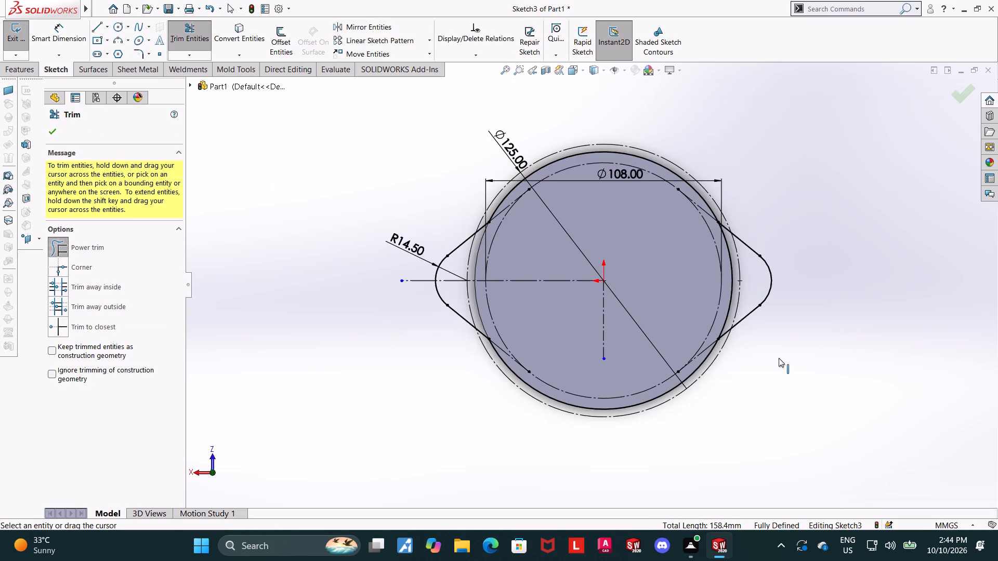
{"action": "scroll", "coordinate": [726, 318], "scroll_direction": "down", "scroll_amount": 4}
{"action": "scroll", "coordinate": [670, 313], "scroll_direction": "down", "scroll_amount": 2}
{"action": "scroll", "coordinate": [702, 345], "scroll_direction": "up", "scroll_amount": 3}
{"action": "scroll", "coordinate": [659, 238], "scroll_direction": "down", "scroll_amount": 2}
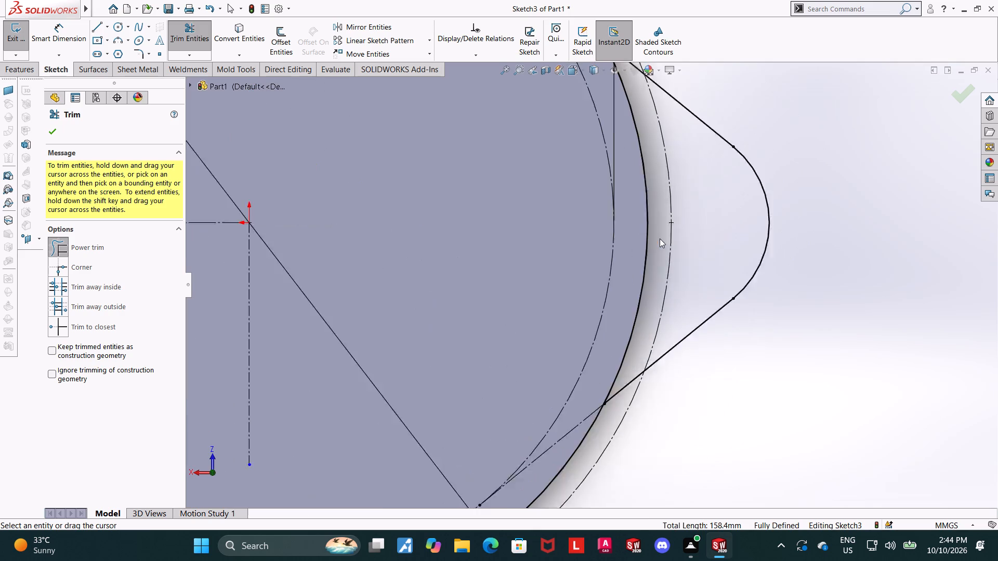
{"action": "scroll", "coordinate": [660, 238], "scroll_direction": "down", "scroll_amount": 2}
{"action": "left_click_drag", "start_coordinate": [646, 253], "coordinate": [631, 252]}
{"action": "scroll", "coordinate": [646, 269], "scroll_direction": "up", "scroll_amount": 4}
{"action": "scroll", "coordinate": [537, 300], "scroll_direction": "up", "scroll_amount": 3}
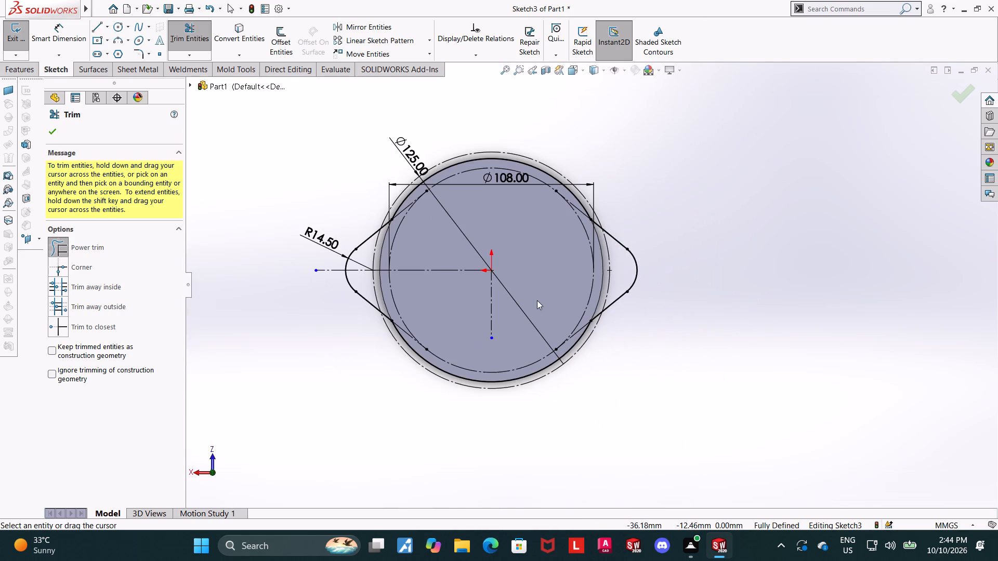
{"action": "scroll", "coordinate": [537, 300], "scroll_direction": "up", "scroll_amount": 1}
{"action": "key", "text": "Escape"}
{"action": "key", "text": "Escape"}
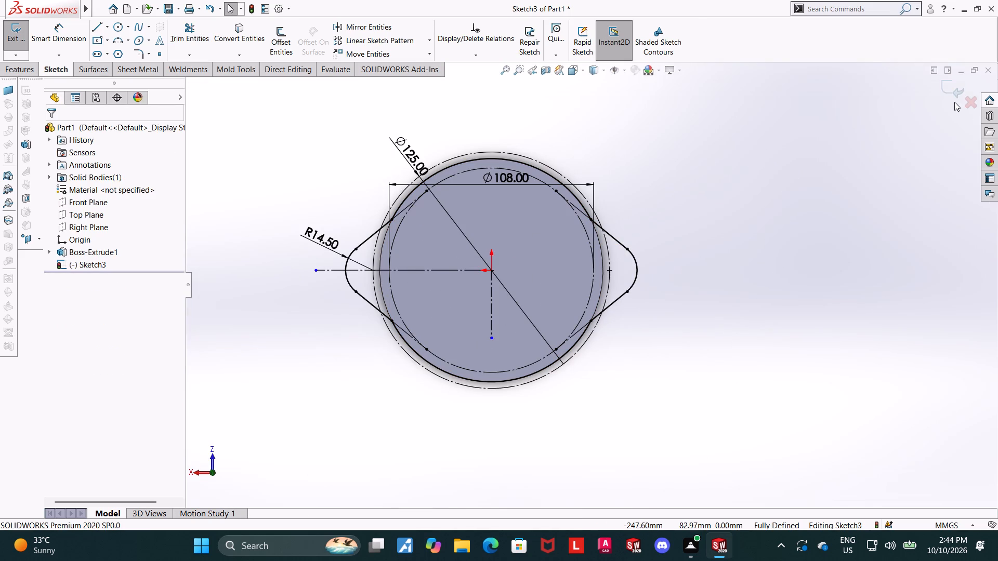
{"action": "left_click", "coordinate": [950, 95]}
Extrude the two-lug profile 10 mm blind in the reversed direction, through the disc's thickness, merging the result.
{"action": "middle_click_drag", "start_coordinate": [489, 313], "coordinate": [528, 218]}
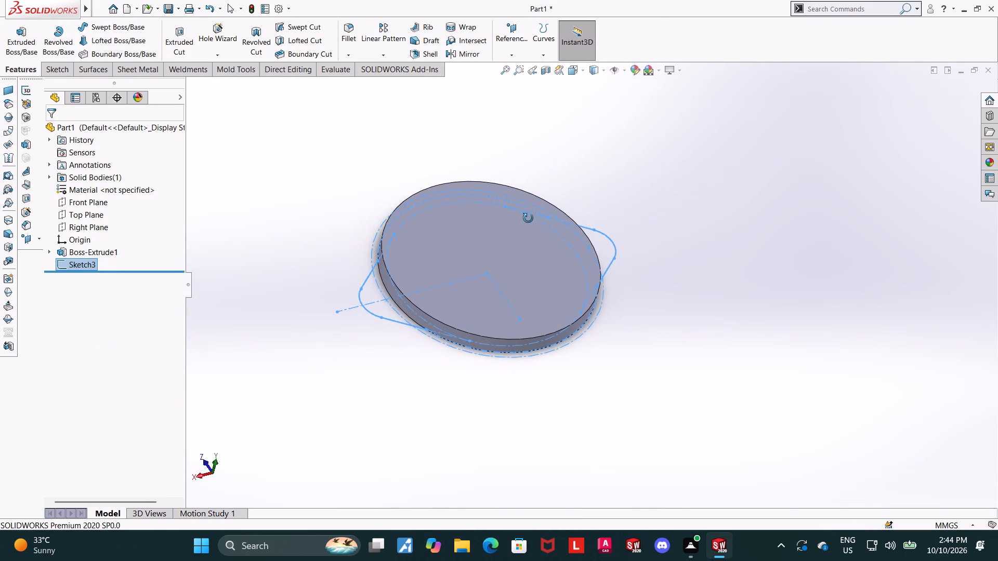
{"action": "middle_click_drag", "start_coordinate": [528, 218], "coordinate": [528, 221]}
{"action": "left_click", "coordinate": [17, 50]}
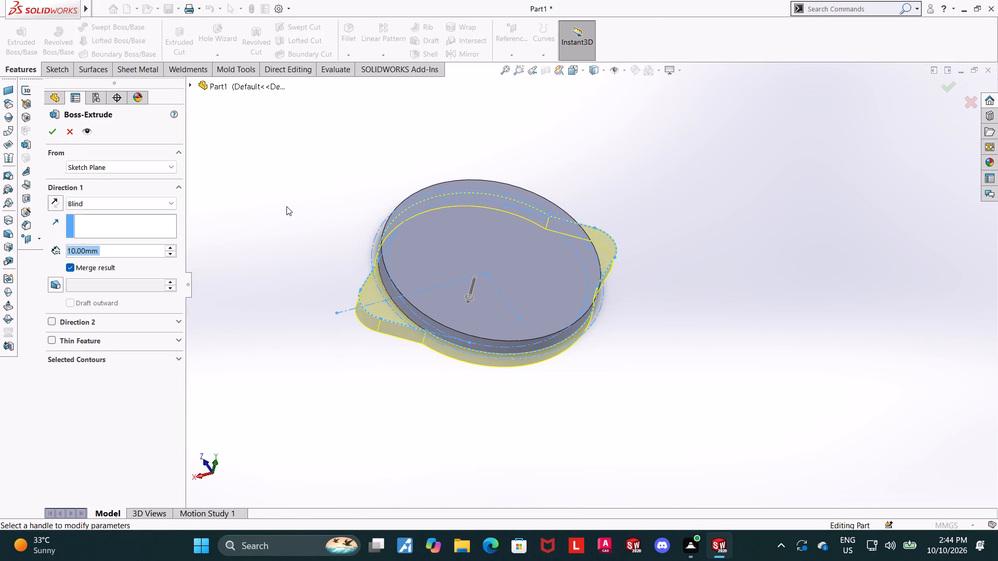
{"action": "left_click", "coordinate": [52, 205]}
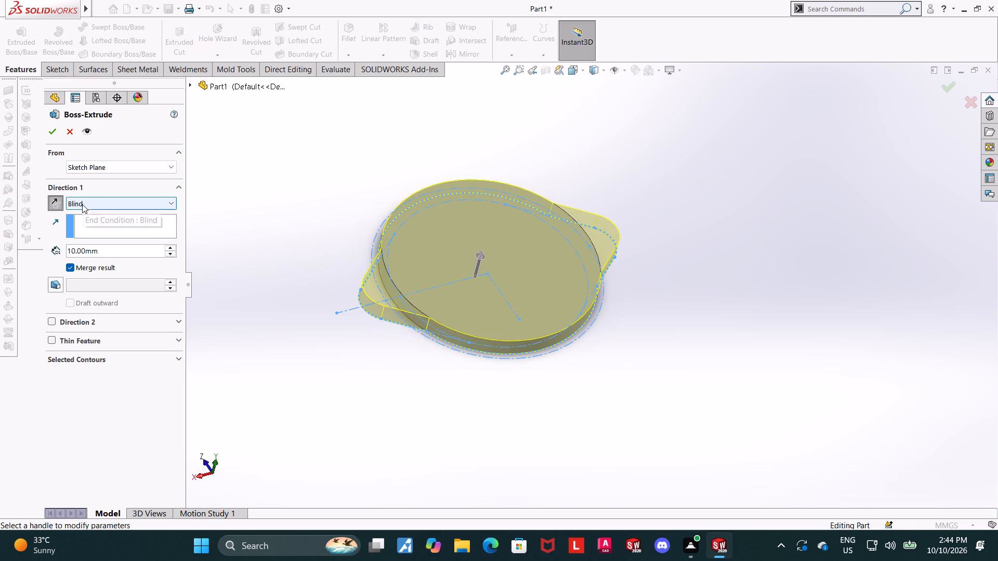
{"action": "left_click", "coordinate": [58, 138]}
{"action": "left_click", "coordinate": [236, 236]}
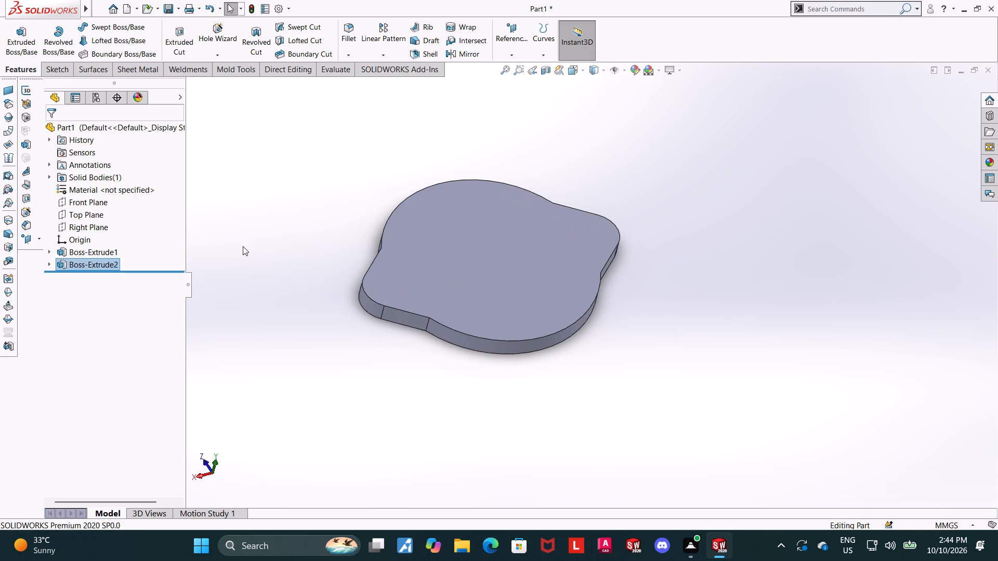
Examine the lugged plate from both sides and review the sketches behind its two extrusions.
{"action": "middle_click_drag", "start_coordinate": [245, 250], "coordinate": [211, 330]}
{"action": "middle_click_drag", "start_coordinate": [271, 319], "coordinate": [252, 359]}
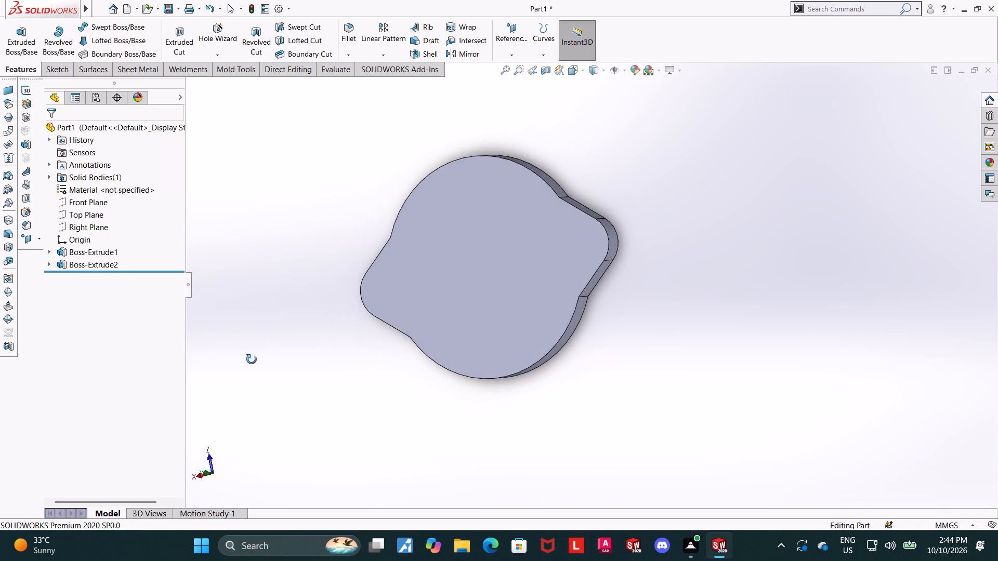
{"action": "middle_click_drag", "start_coordinate": [252, 359], "coordinate": [284, 271]}
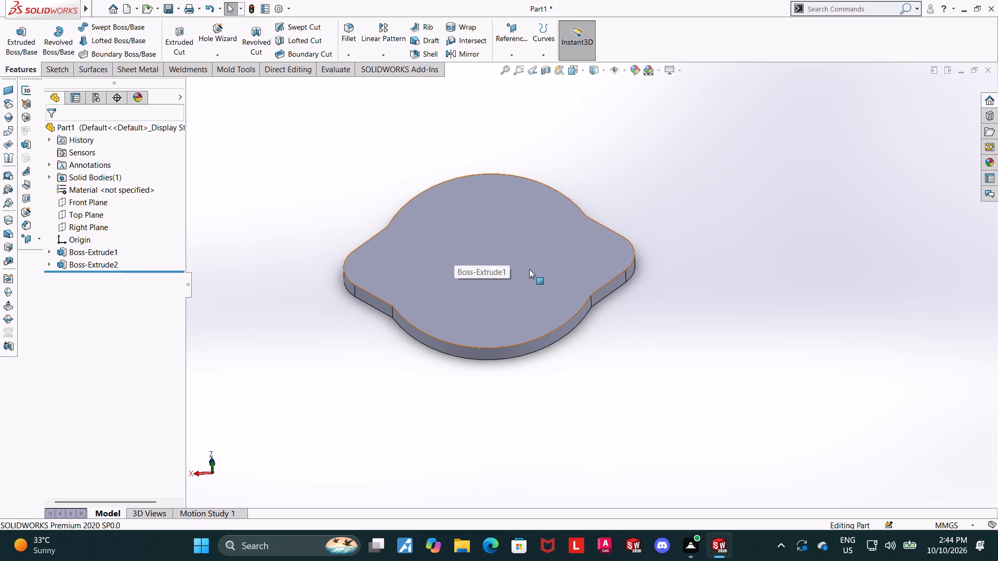
{"action": "scroll", "coordinate": [668, 286], "scroll_direction": "up", "scroll_amount": 2}
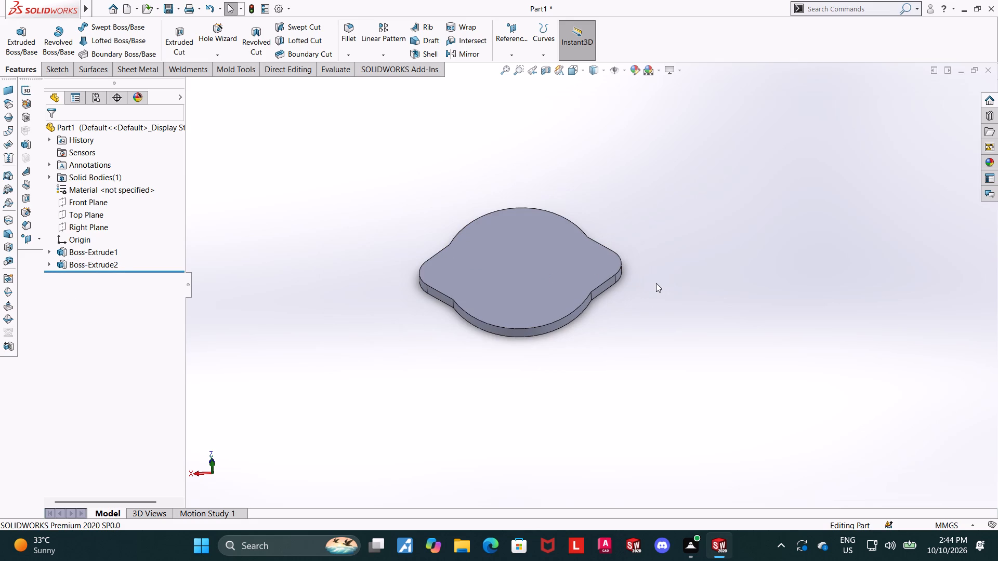
{"action": "scroll", "coordinate": [583, 282], "scroll_direction": "down", "scroll_amount": 2}
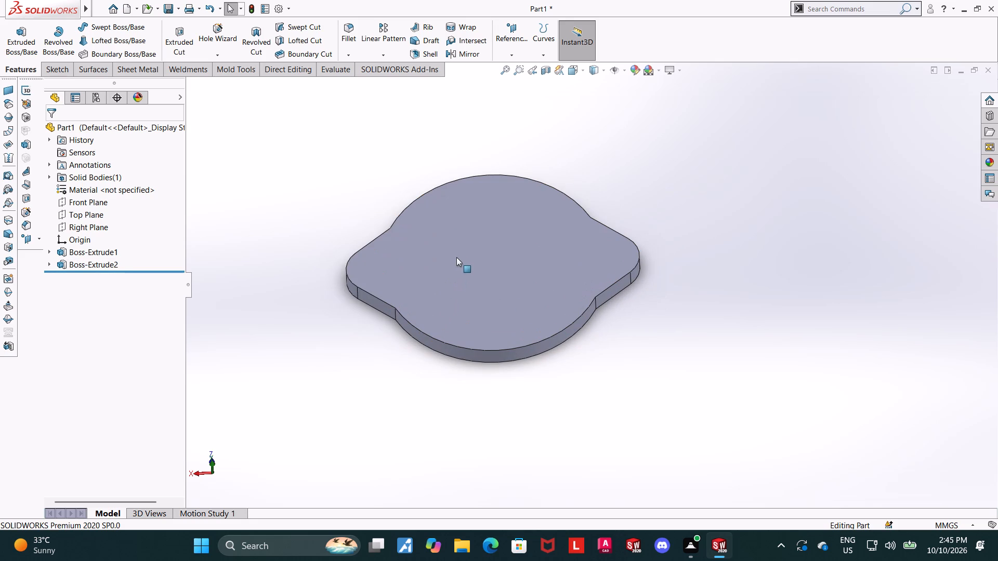
{"action": "left_click", "coordinate": [48, 255]}
{"action": "left_click", "coordinate": [77, 266]}
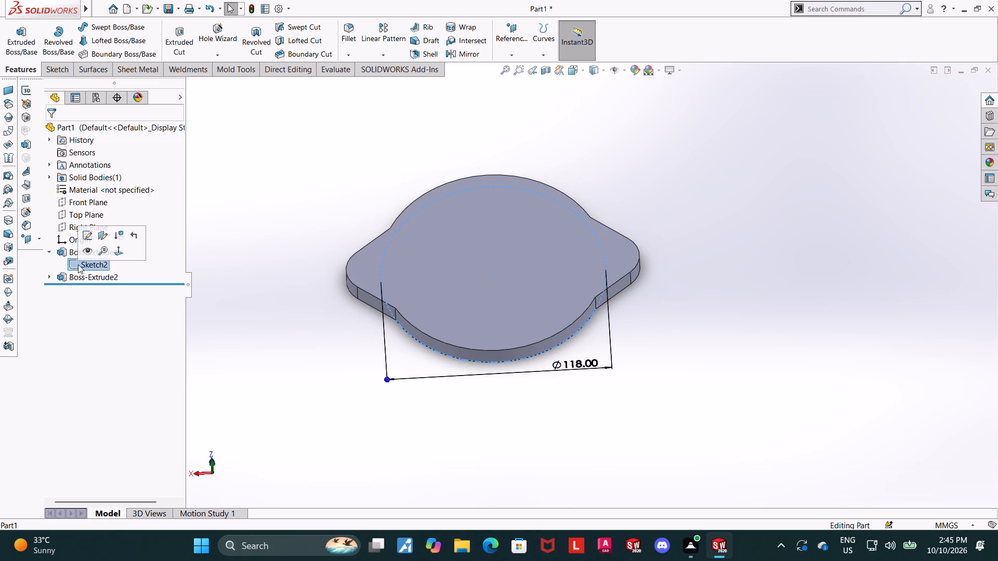
{"action": "left_click", "coordinate": [48, 274]}
{"action": "left_click", "coordinate": [80, 288]}
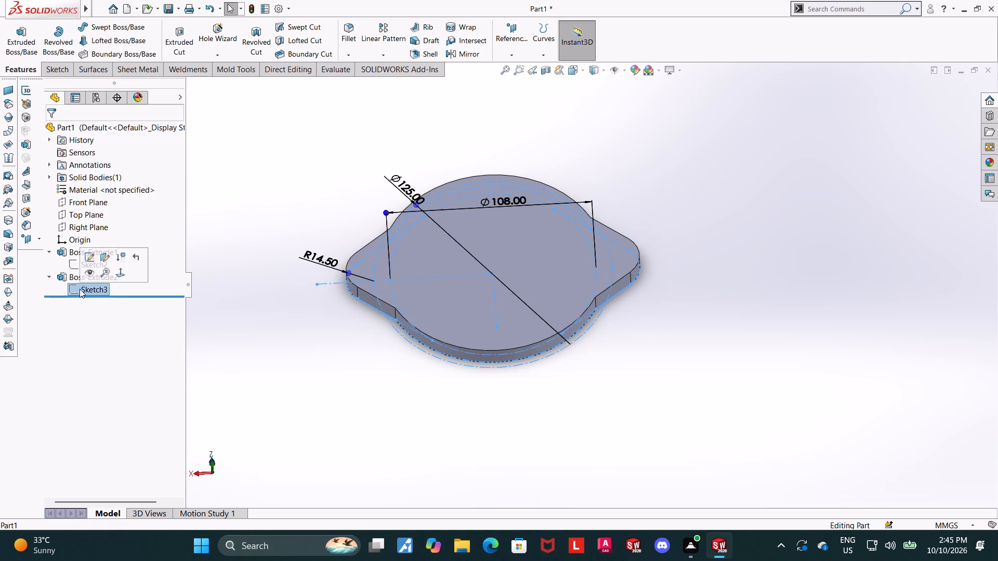
{"action": "left_click", "coordinate": [44, 276]}
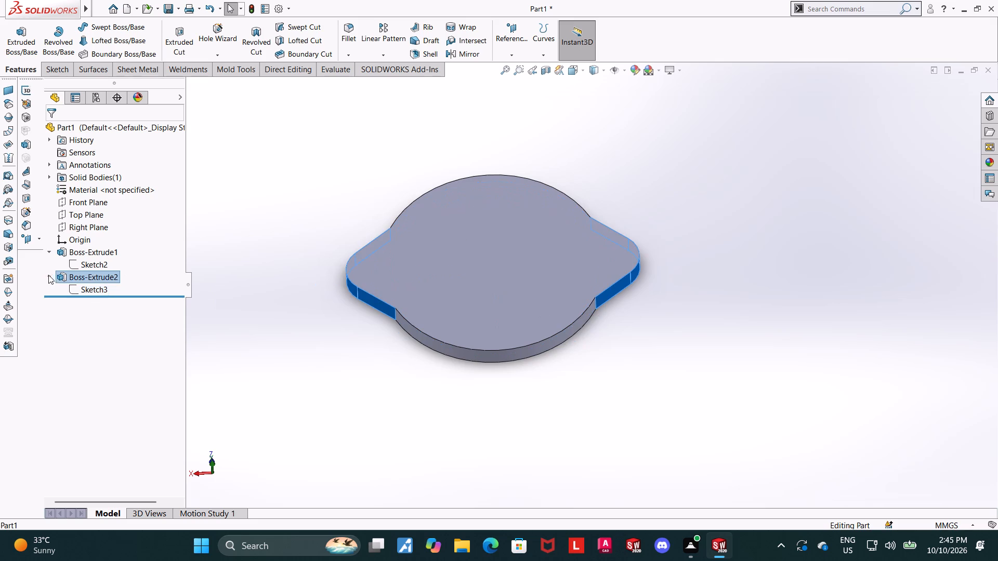
{"action": "left_click", "coordinate": [50, 275]}
{"action": "left_click", "coordinate": [52, 249]}
{"action": "left_click", "coordinate": [240, 319]}
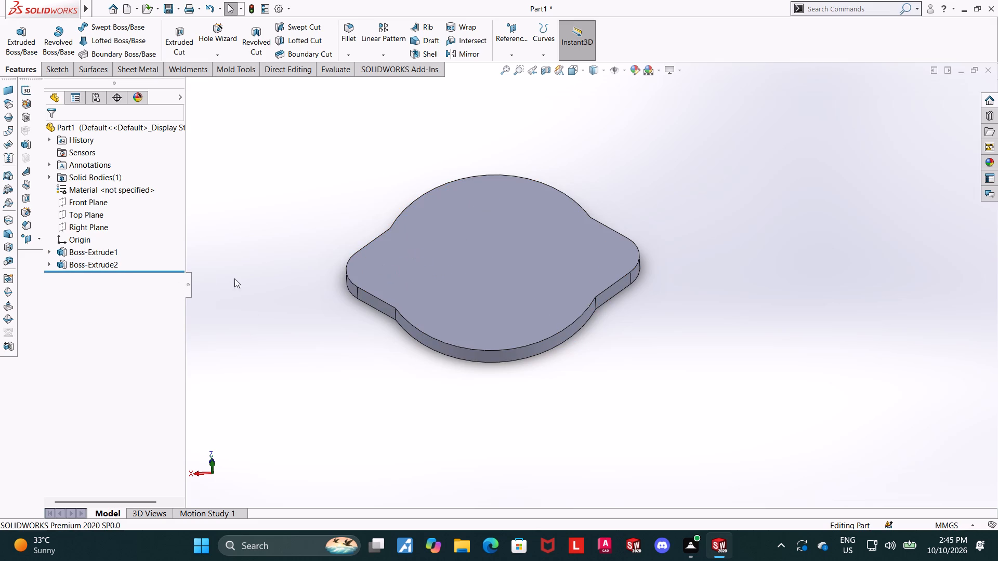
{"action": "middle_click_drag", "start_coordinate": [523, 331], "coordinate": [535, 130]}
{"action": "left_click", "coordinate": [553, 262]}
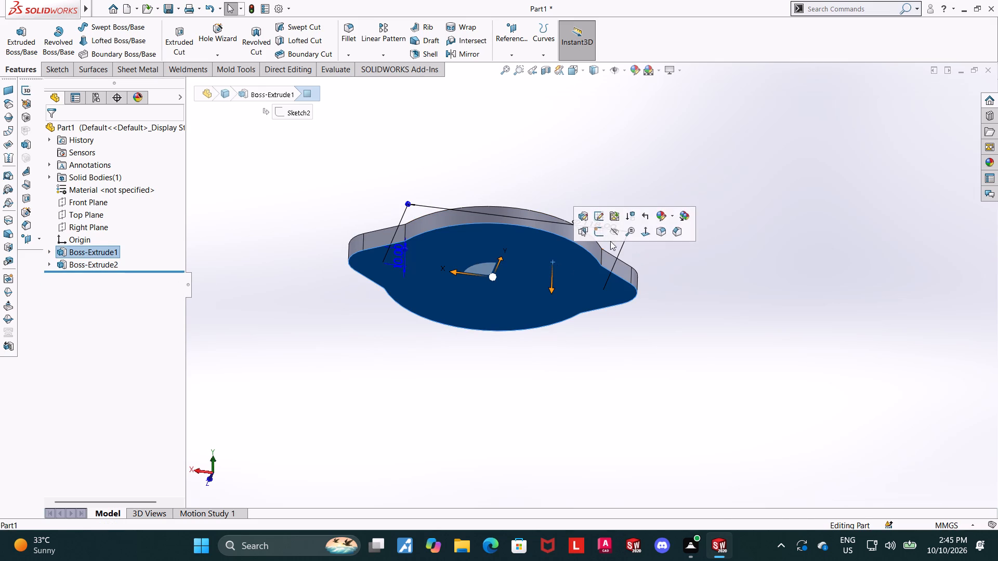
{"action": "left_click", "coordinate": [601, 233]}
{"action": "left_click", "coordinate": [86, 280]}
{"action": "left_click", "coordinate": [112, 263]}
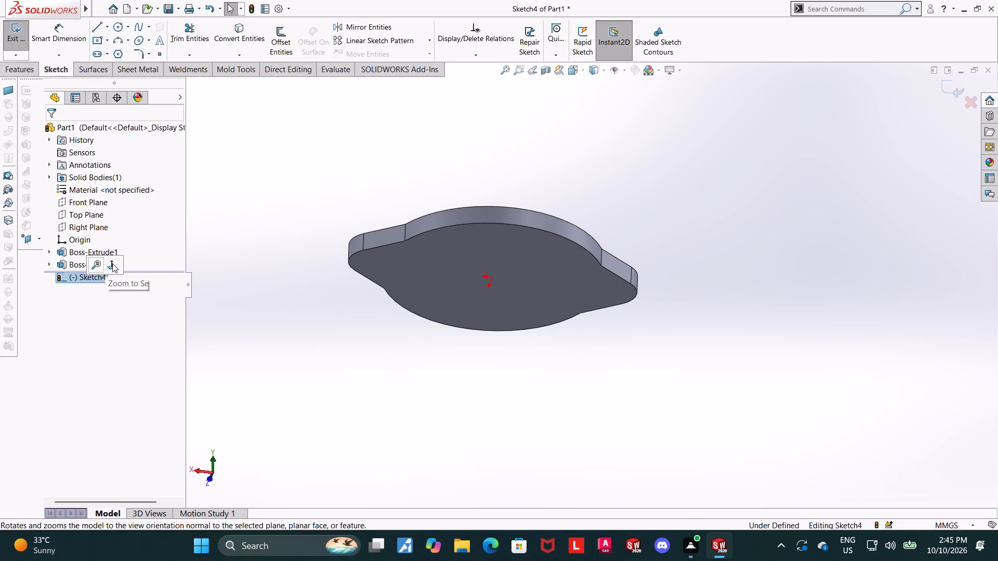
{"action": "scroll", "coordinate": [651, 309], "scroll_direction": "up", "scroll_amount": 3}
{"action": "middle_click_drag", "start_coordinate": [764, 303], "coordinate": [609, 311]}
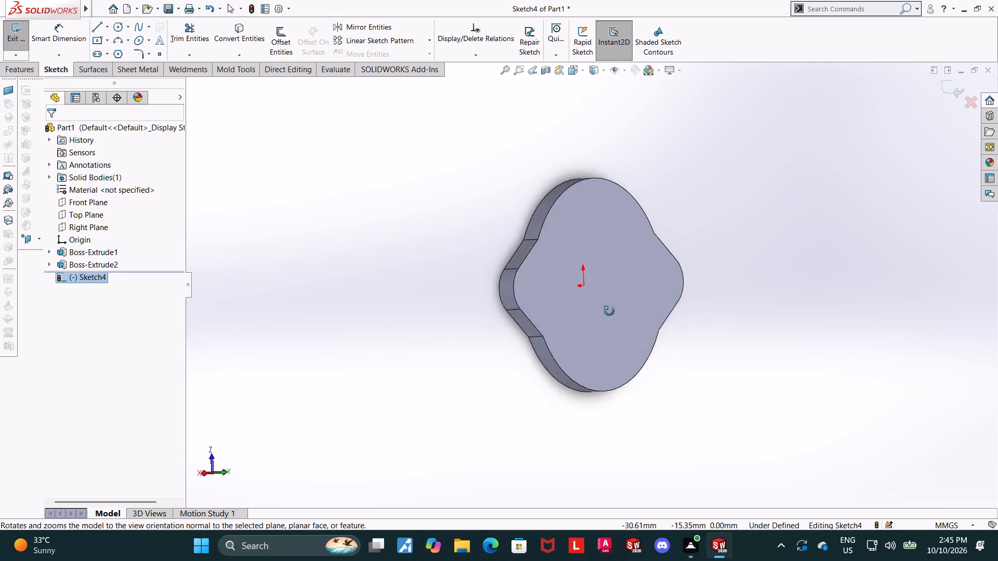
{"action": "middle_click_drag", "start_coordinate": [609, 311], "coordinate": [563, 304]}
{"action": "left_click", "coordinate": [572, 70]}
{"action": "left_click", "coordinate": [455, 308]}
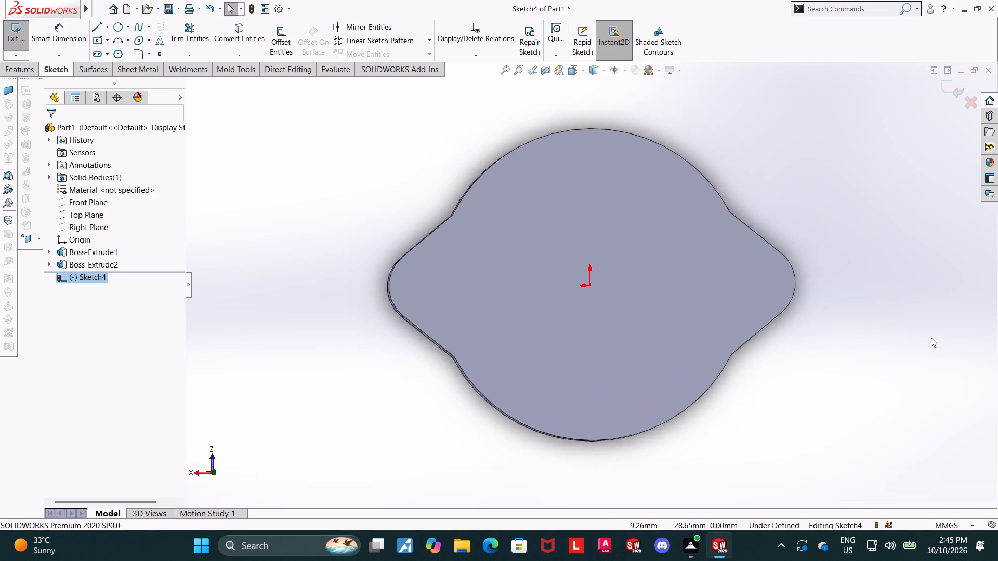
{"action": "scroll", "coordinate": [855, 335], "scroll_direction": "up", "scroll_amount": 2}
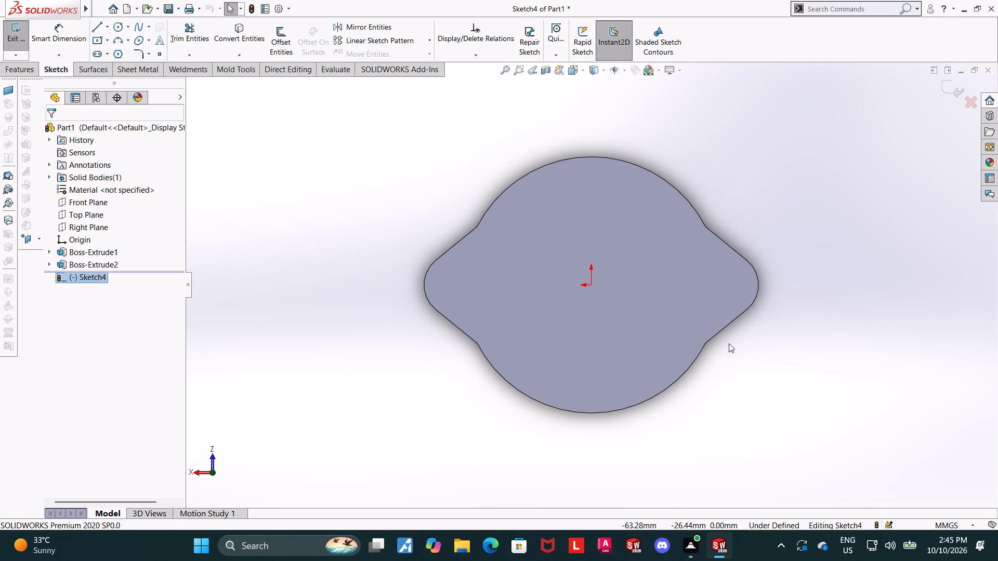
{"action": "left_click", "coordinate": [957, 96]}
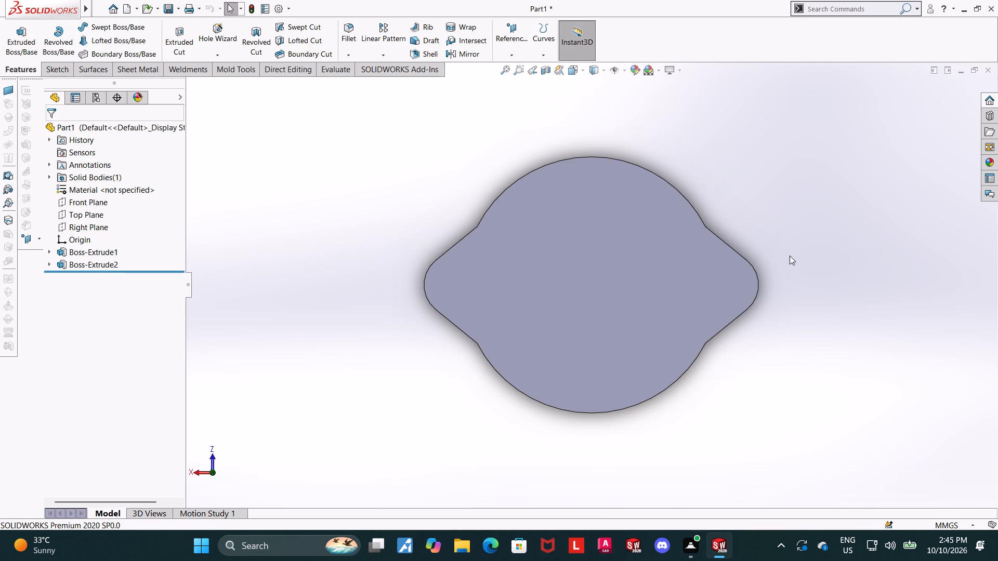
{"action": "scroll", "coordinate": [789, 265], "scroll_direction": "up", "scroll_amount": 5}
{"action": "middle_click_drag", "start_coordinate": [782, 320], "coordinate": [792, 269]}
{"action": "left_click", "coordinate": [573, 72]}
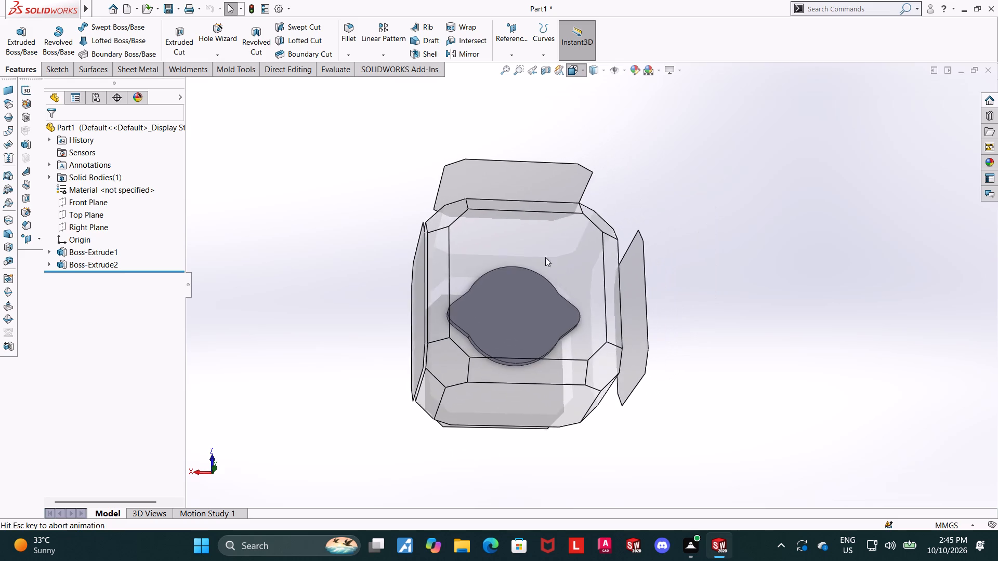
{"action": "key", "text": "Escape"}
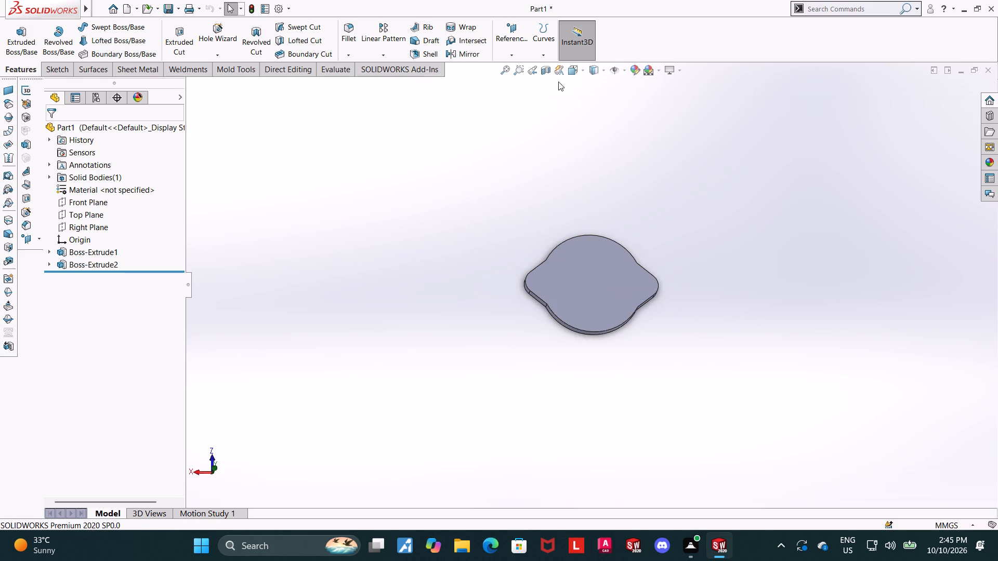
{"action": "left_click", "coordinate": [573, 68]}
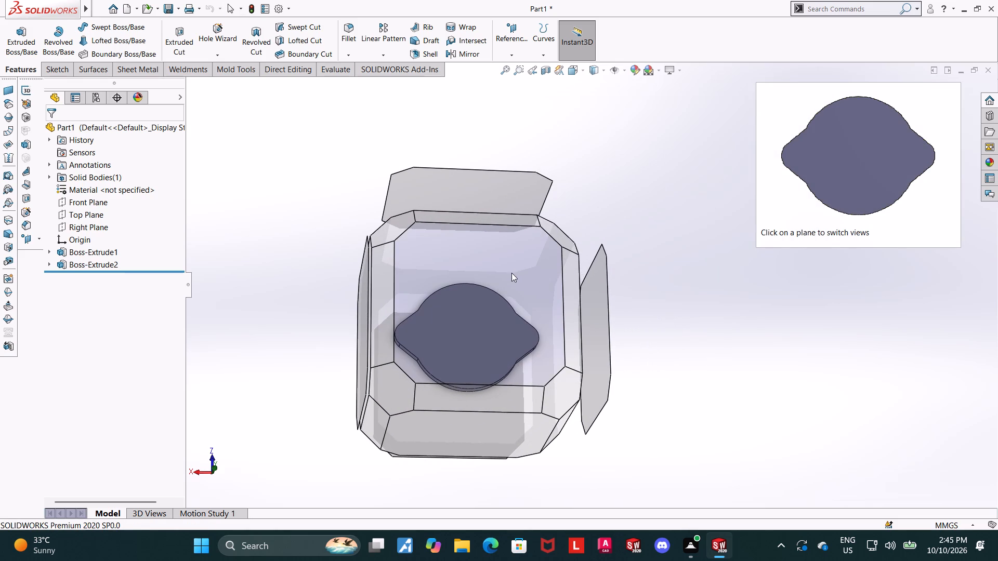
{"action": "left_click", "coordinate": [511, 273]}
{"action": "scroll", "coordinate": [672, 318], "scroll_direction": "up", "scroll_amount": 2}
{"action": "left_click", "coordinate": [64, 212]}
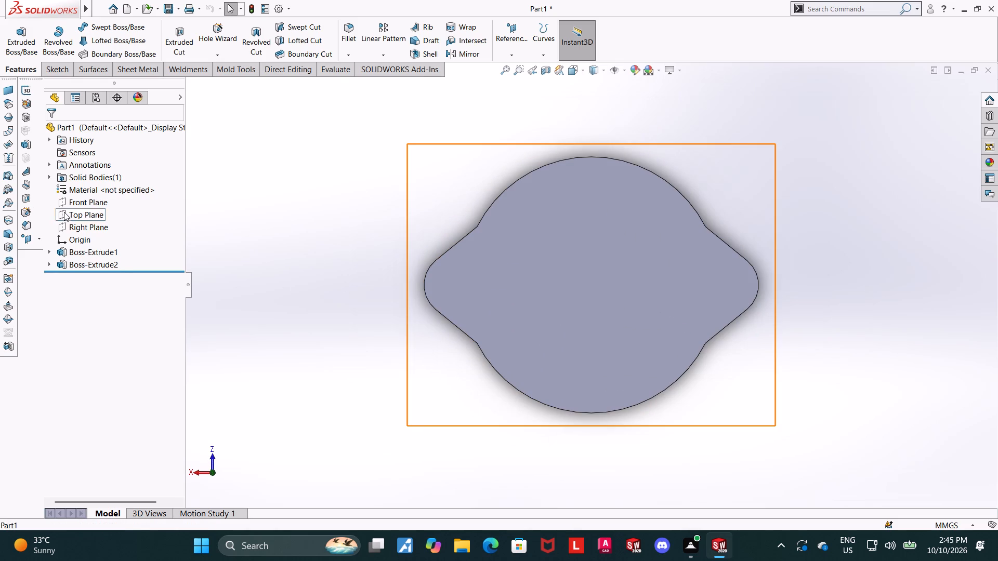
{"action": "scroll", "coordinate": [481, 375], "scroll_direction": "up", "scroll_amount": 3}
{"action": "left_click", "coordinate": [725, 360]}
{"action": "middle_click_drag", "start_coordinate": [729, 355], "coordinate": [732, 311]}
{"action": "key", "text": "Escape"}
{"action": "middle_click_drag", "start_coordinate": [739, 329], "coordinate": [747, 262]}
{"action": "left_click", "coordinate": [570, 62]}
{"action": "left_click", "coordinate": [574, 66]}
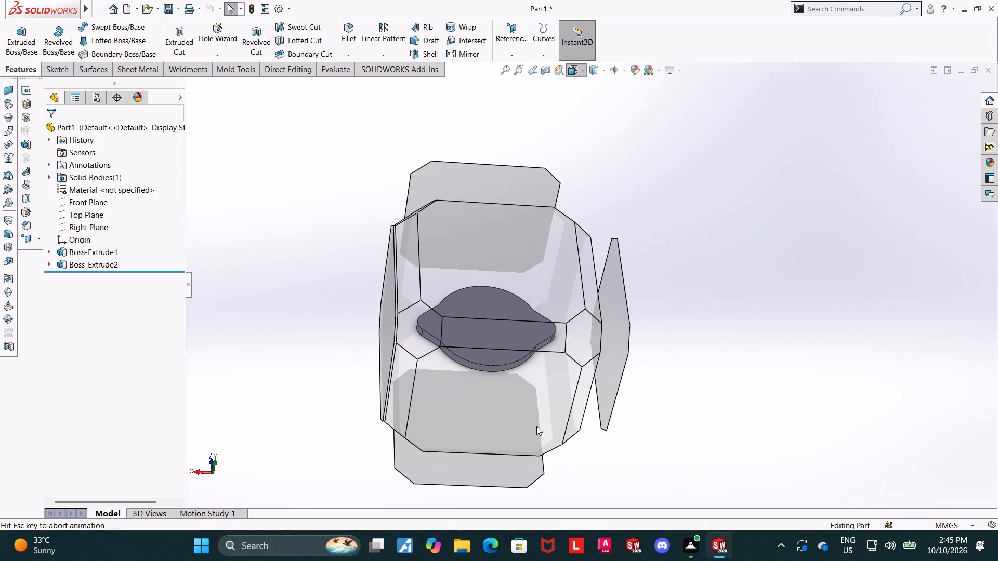
Start a new sketch on the two-lug plate's top face, viewed from the top.
{"action": "middle_click_drag", "start_coordinate": [318, 397], "coordinate": [387, 355]}
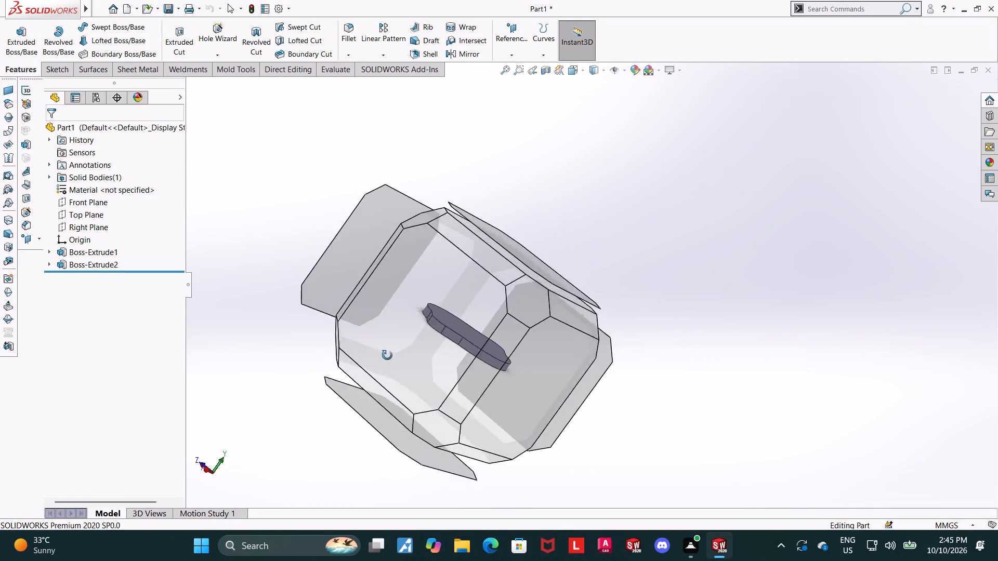
{"action": "middle_click_drag", "start_coordinate": [387, 355], "coordinate": [498, 410]}
{"action": "middle_click_drag", "start_coordinate": [466, 306], "coordinate": [489, 437]}
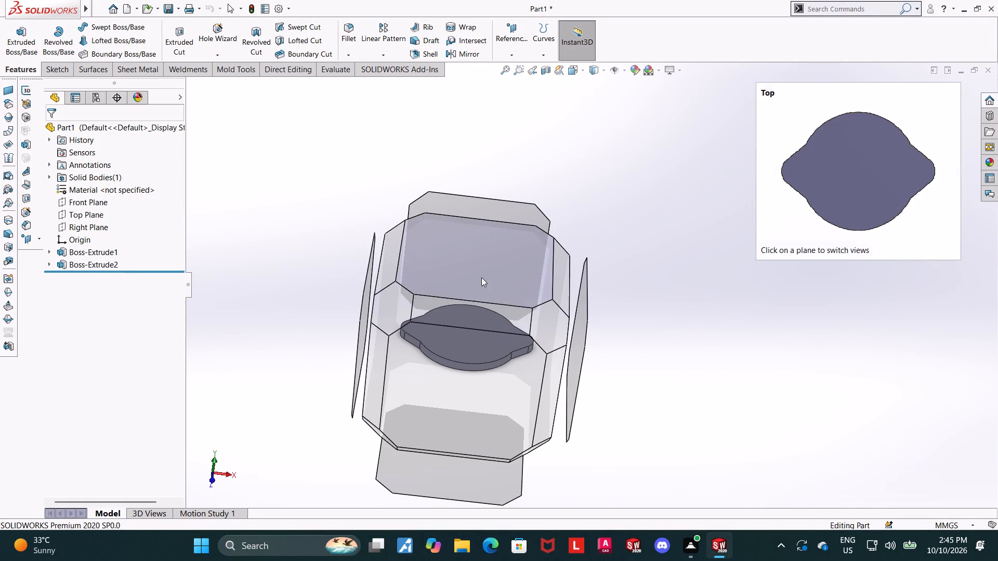
{"action": "left_click", "coordinate": [481, 277]}
{"action": "scroll", "coordinate": [651, 346], "scroll_direction": "up", "scroll_amount": 2}
{"action": "scroll", "coordinate": [679, 306], "scroll_direction": "up", "scroll_amount": 3}
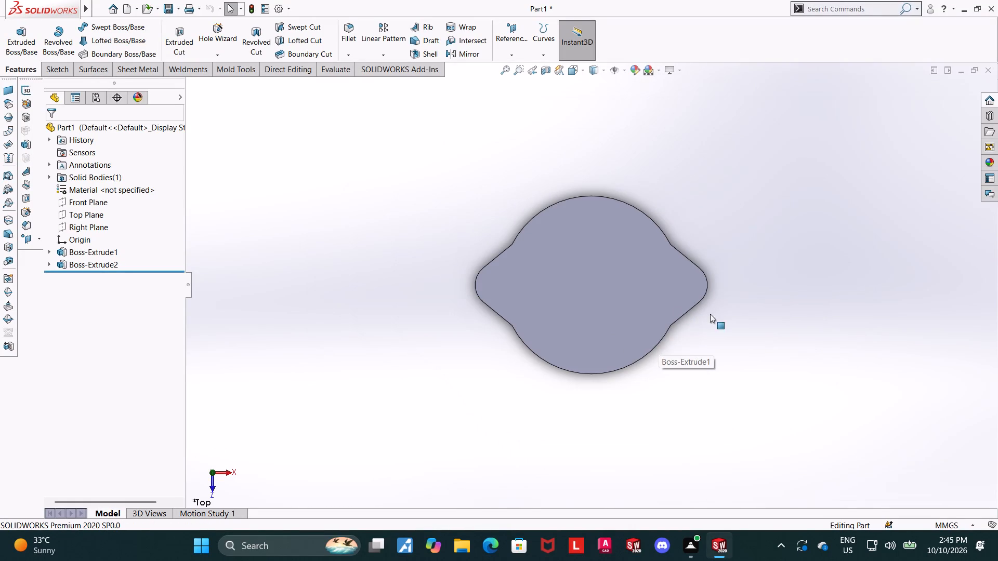
{"action": "scroll", "coordinate": [670, 319], "scroll_direction": "down", "scroll_amount": 1}
{"action": "key", "text": "Escape"}
{"action": "key", "text": "Escape"}
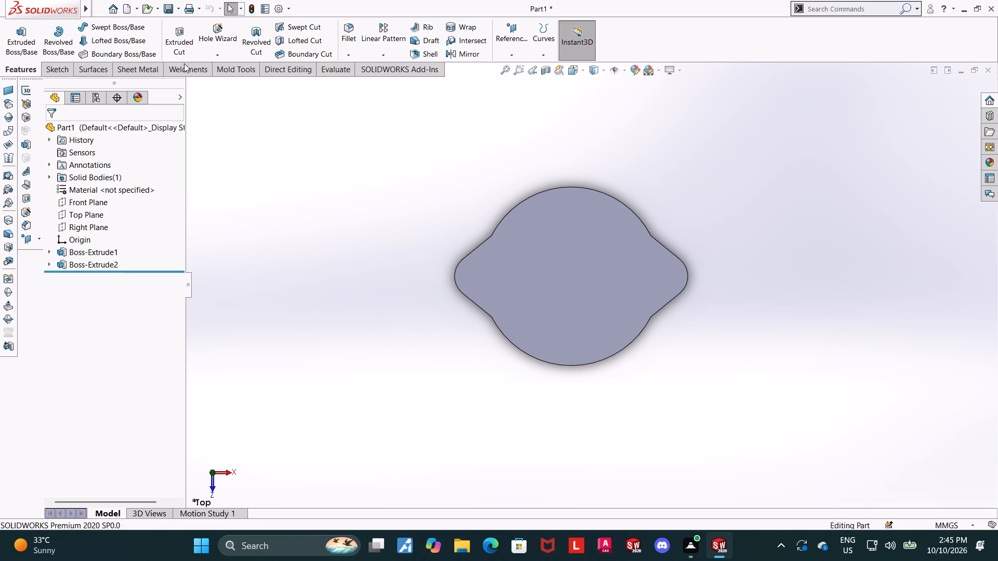
{"action": "left_click", "coordinate": [548, 283]}
{"action": "left_click", "coordinate": [597, 250]}
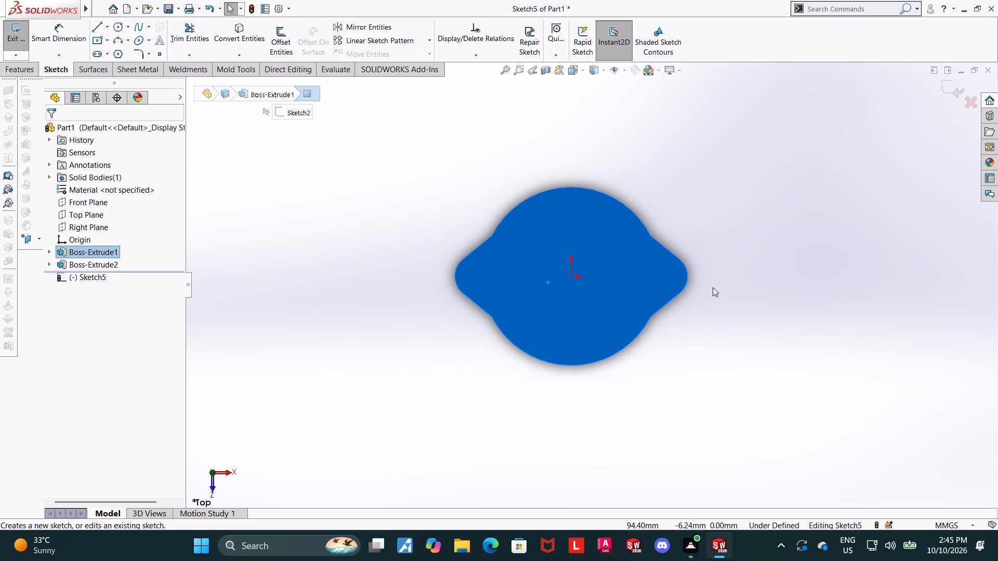
Sketch a circle centred on the origin and dimension its diameter to 108 mm.
{"action": "scroll", "coordinate": [690, 295], "scroll_direction": "down", "scroll_amount": 1}
{"action": "scroll", "coordinate": [581, 296], "scroll_direction": "down", "scroll_amount": 1}
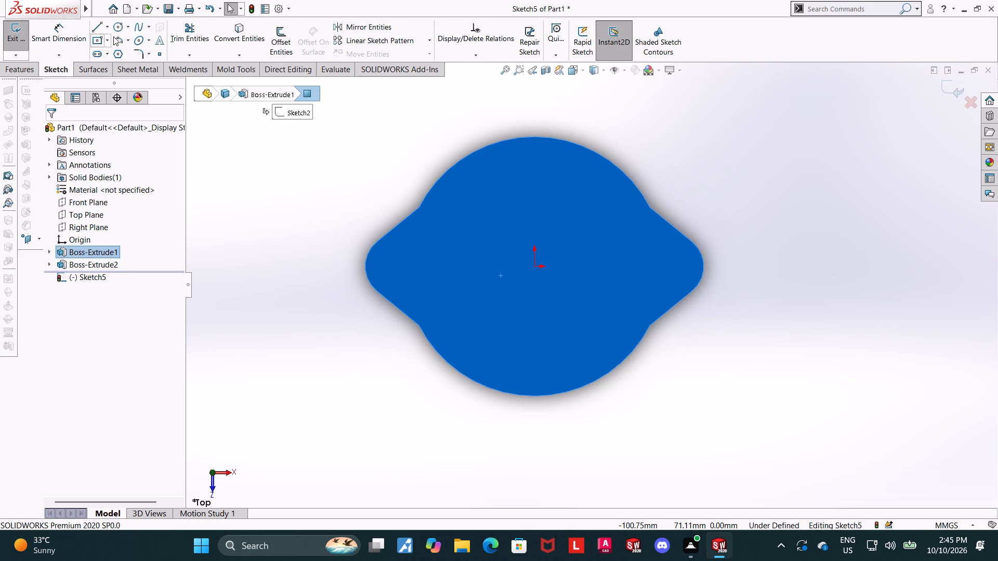
{"action": "left_click", "coordinate": [115, 28]}
{"action": "left_click", "coordinate": [537, 268]}
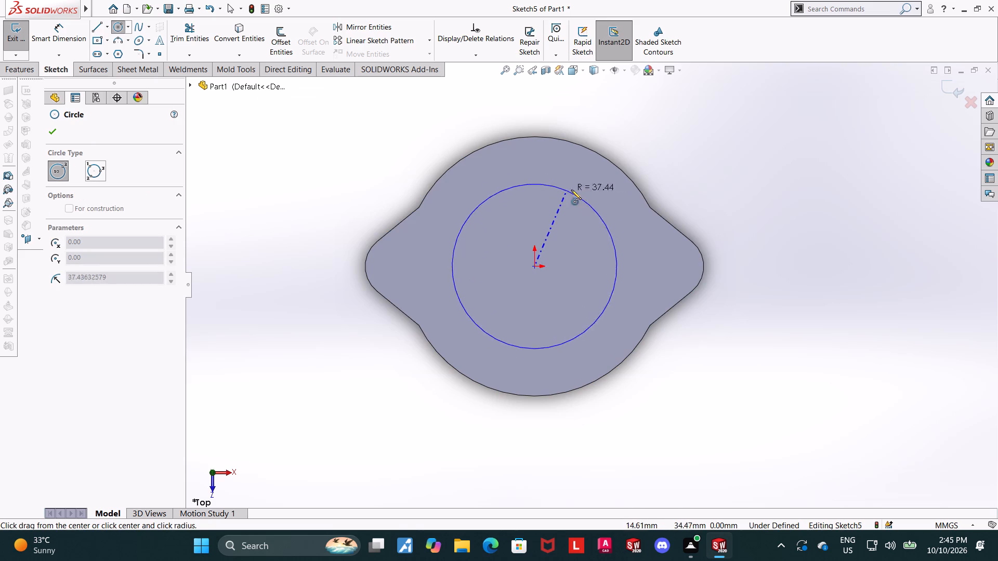
{"action": "left_click", "coordinate": [597, 178]}
{"action": "key", "text": "Escape"}
{"action": "left_click", "coordinate": [58, 35]}
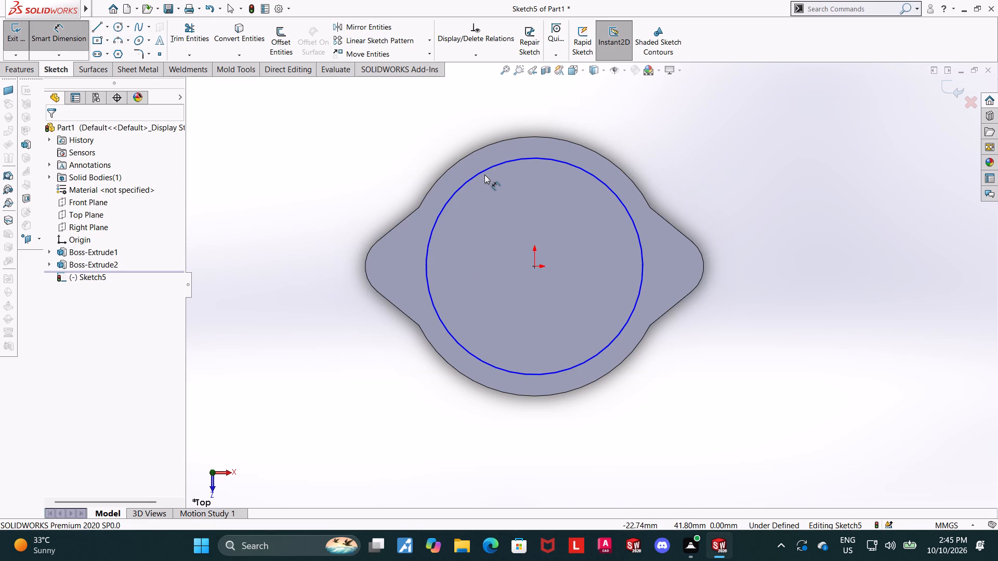
{"action": "left_click", "coordinate": [483, 170]}
{"action": "left_click", "coordinate": [485, 119]}
{"action": "type", "text": "108"}
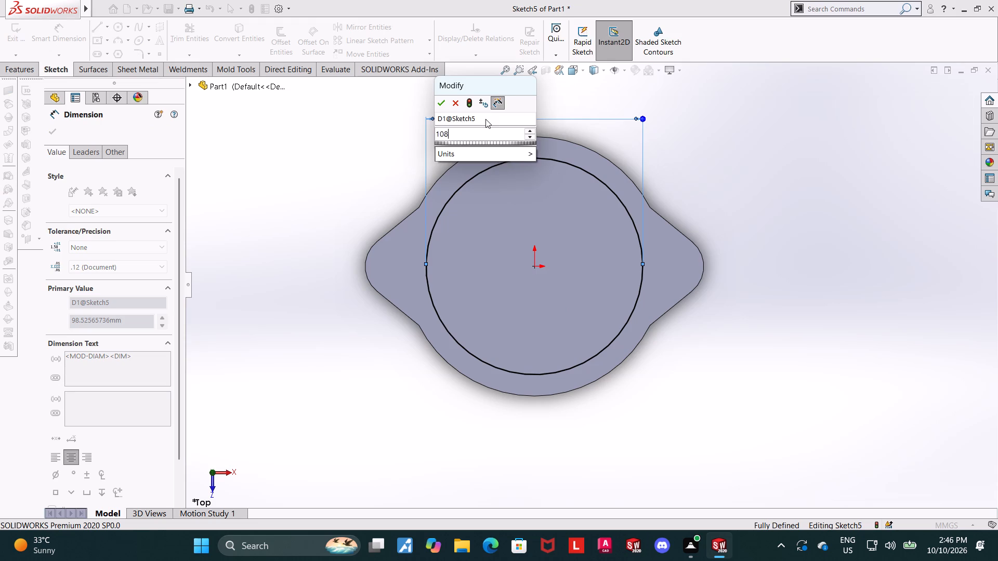
{"action": "key", "text": "Return"}
{"action": "key", "text": "Escape"}
Convert the 108 mm circle to construction geometry.
{"action": "left_click", "coordinate": [540, 150]}
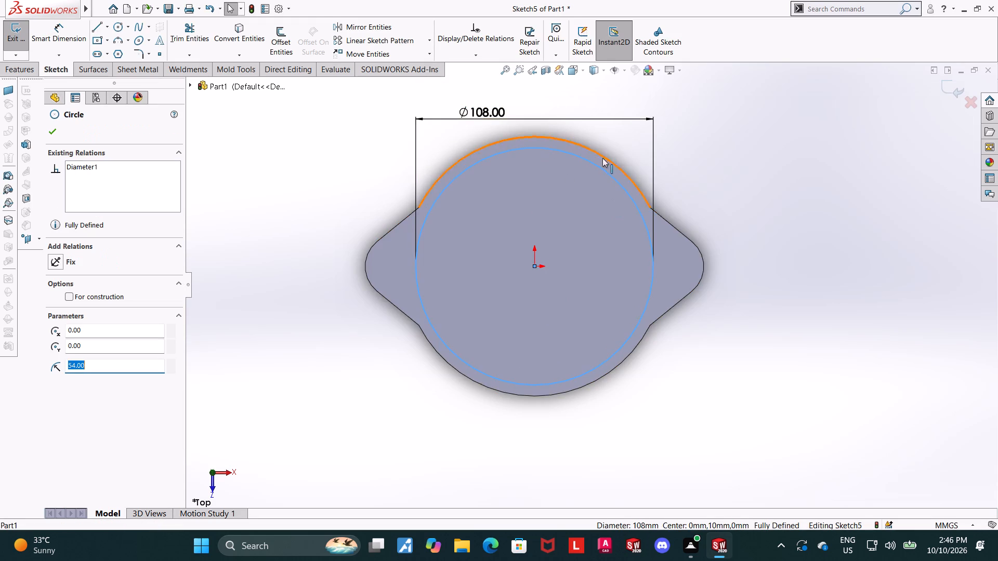
{"action": "key", "text": "Escape"}
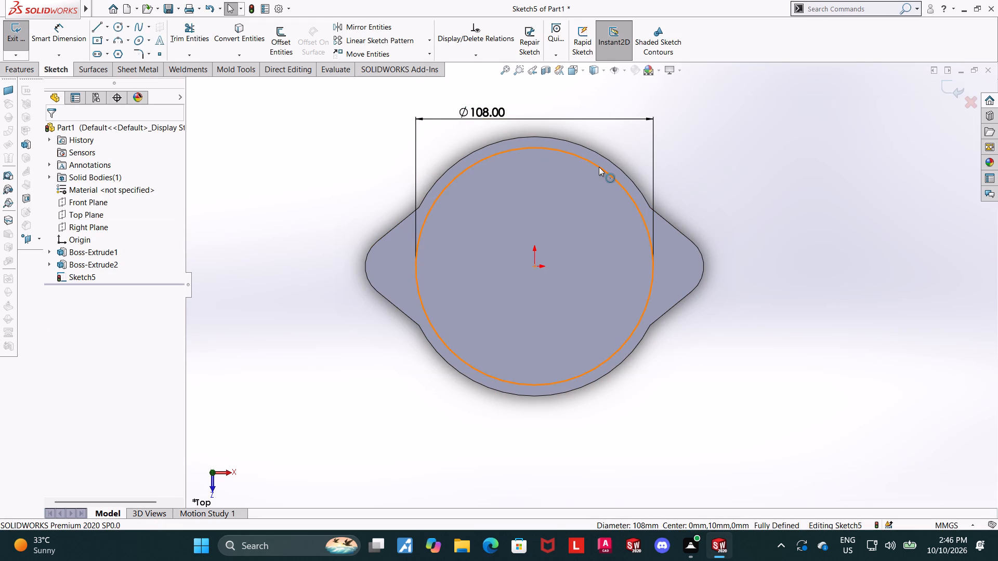
{"action": "right_click", "coordinate": [599, 167]}
{"action": "left_click", "coordinate": [620, 158]}
{"action": "key", "text": "Escape"}
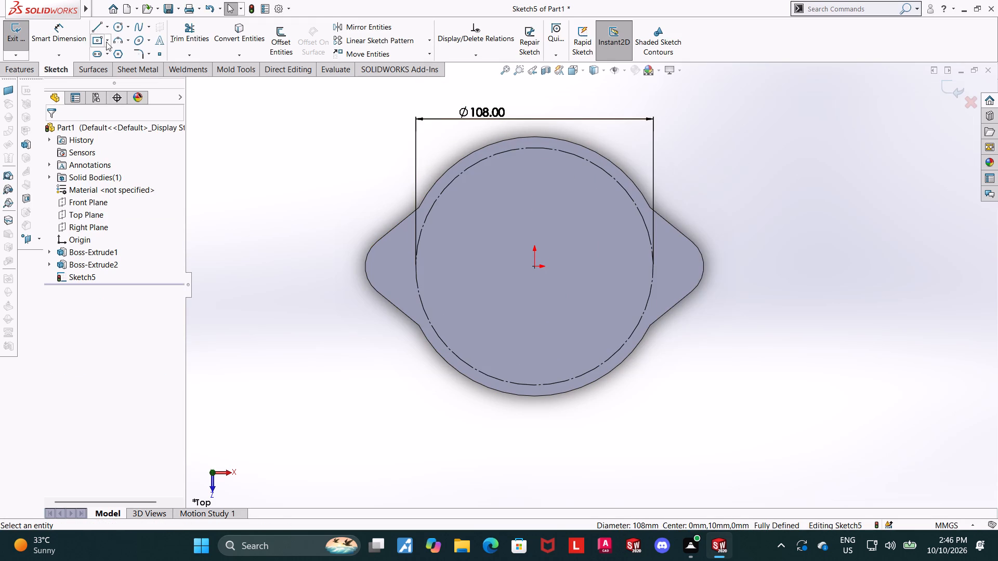
Sketch two lines from the origin past the plate's edge: one diagonally down-left about 105 mm long, one horizontally left about 96.5 mm long.
{"action": "left_click", "coordinate": [99, 25]}
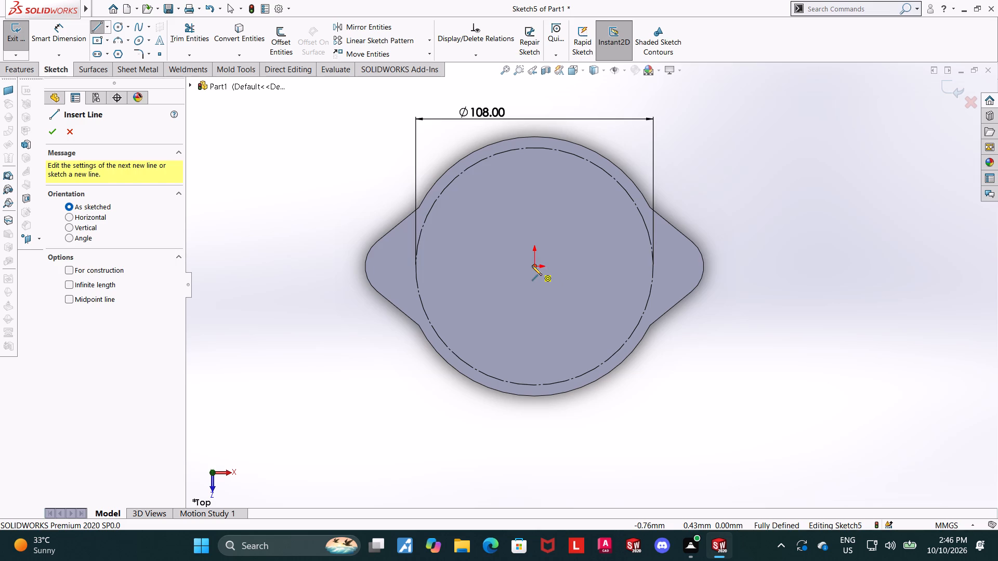
{"action": "left_click", "coordinate": [532, 265]}
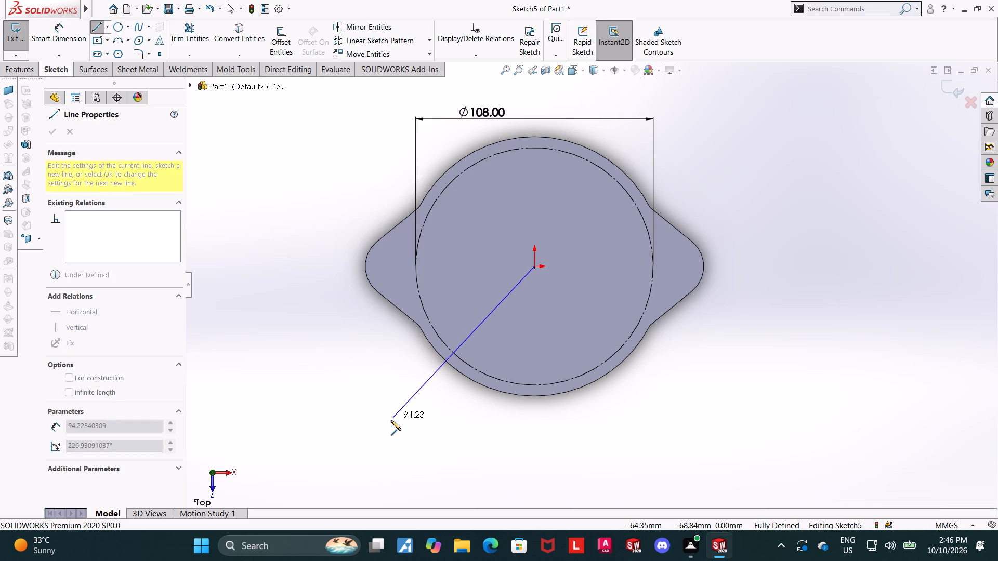
{"action": "left_click", "coordinate": [361, 417]}
{"action": "key", "text": "Escape"}
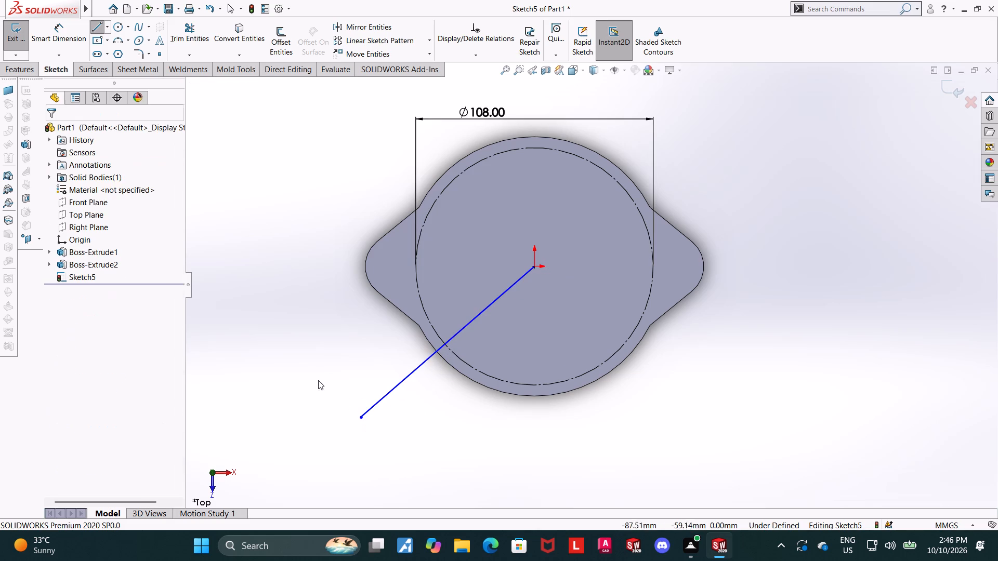
{"action": "key", "text": "Escape"}
{"action": "left_click", "coordinate": [96, 28]}
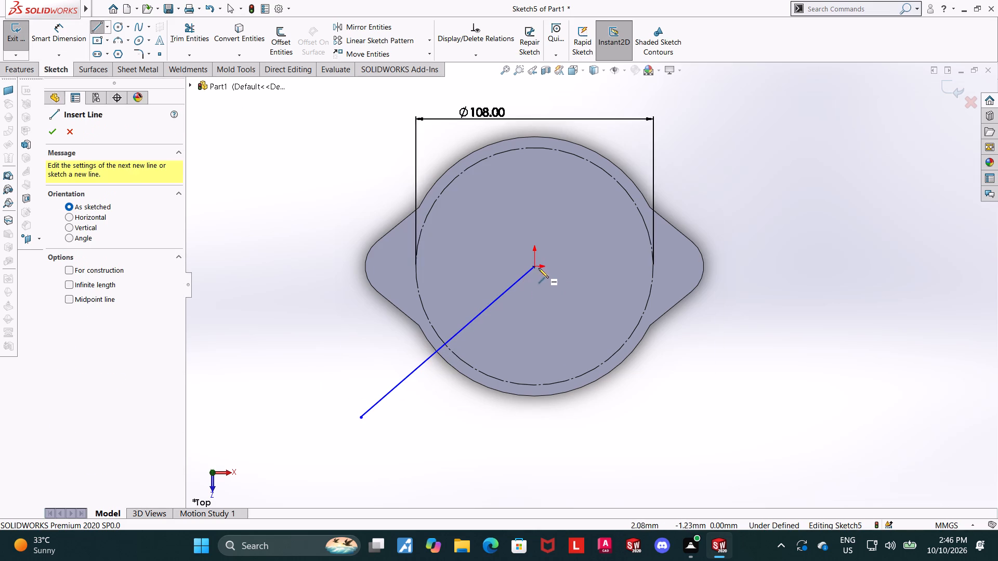
{"action": "left_click", "coordinate": [534, 265]}
{"action": "left_click", "coordinate": [322, 264]}
{"action": "key", "text": "Escape"}
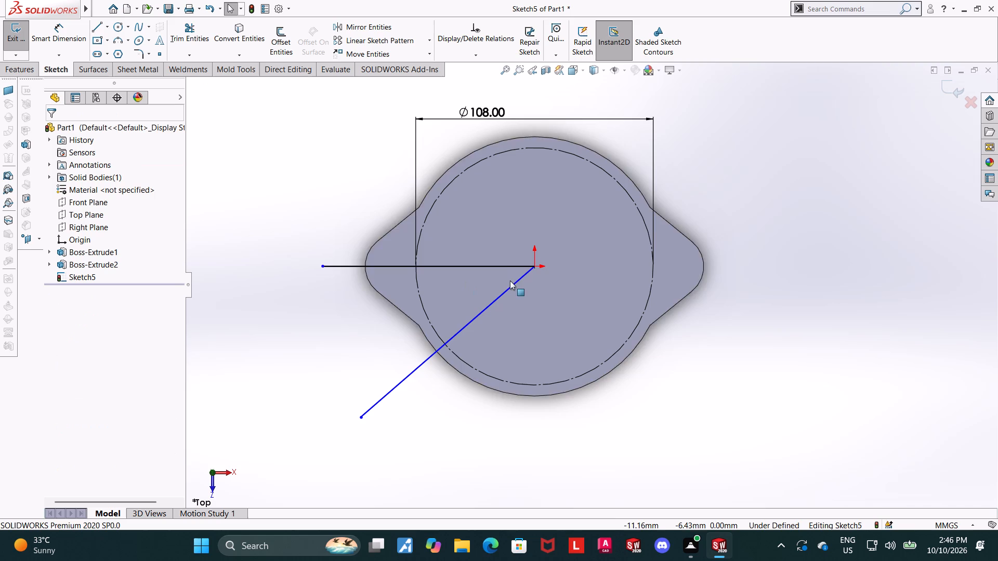
{"action": "key", "text": "Escape"}
Convert the horizontal and the diagonal line to construction geometry.
{"action": "left_click", "coordinate": [502, 265]}
{"action": "left_click", "coordinate": [553, 235]}
{"action": "key", "text": "Escape"}
{"action": "key", "text": "Escape"}
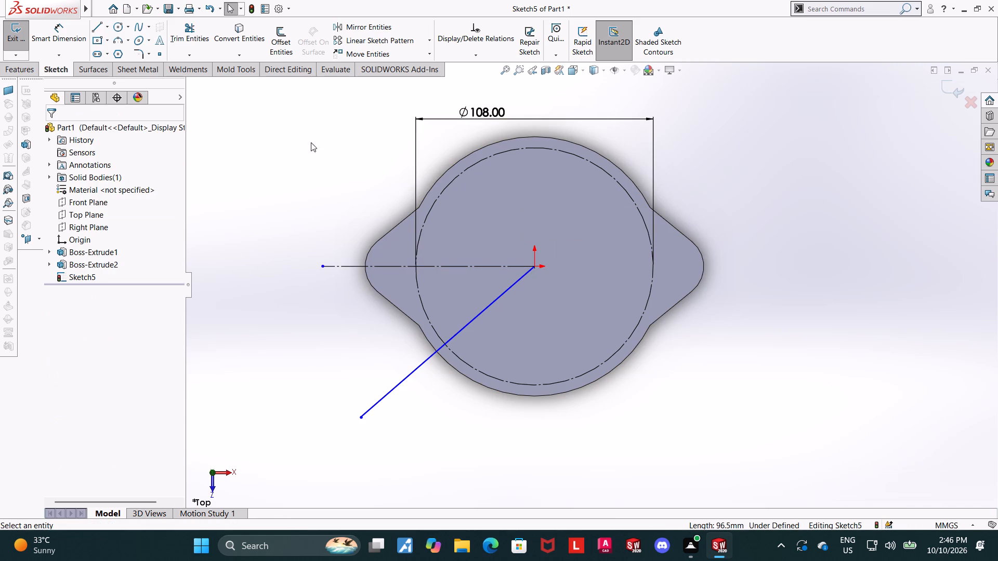
{"action": "left_click", "coordinate": [471, 320]}
{"action": "left_click", "coordinate": [521, 292]}
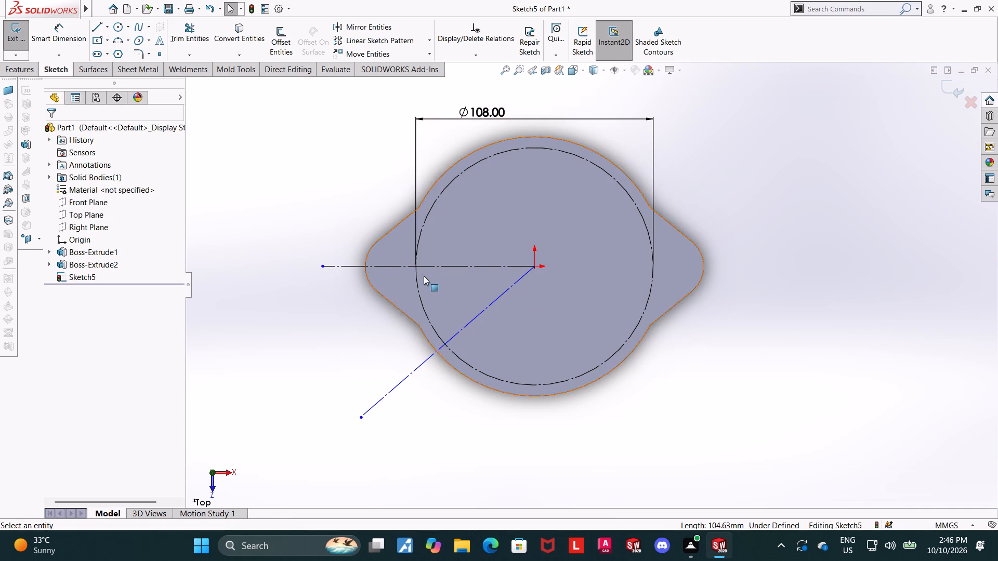
{"action": "key", "text": "Escape"}
{"action": "key", "text": "Escape"}
Dimension the angle between the horizontal and diagonal construction lines to 45°.
{"action": "left_click", "coordinate": [70, 30]}
{"action": "left_click", "coordinate": [485, 265]}
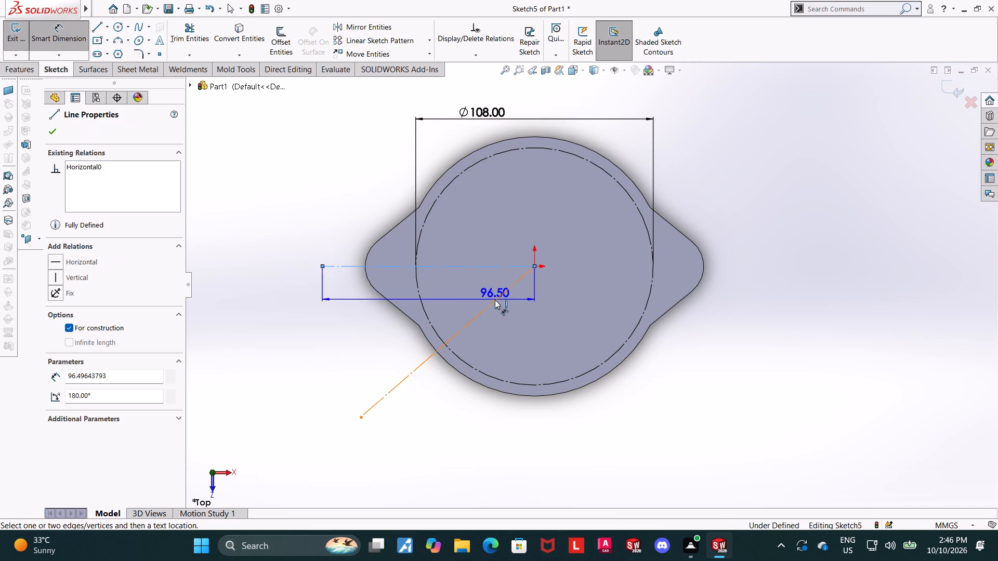
{"action": "left_click", "coordinate": [495, 299]}
{"action": "left_click", "coordinate": [493, 285]}
{"action": "type", "text": "45"}
{"action": "key", "text": "Return"}
{"action": "key", "text": "Escape"}
{"action": "key", "text": "Escape"}
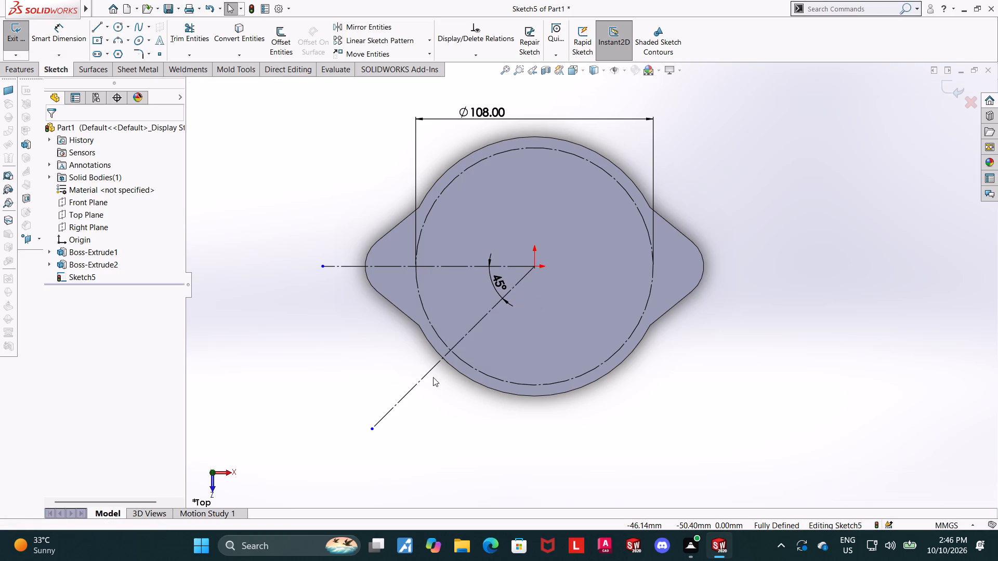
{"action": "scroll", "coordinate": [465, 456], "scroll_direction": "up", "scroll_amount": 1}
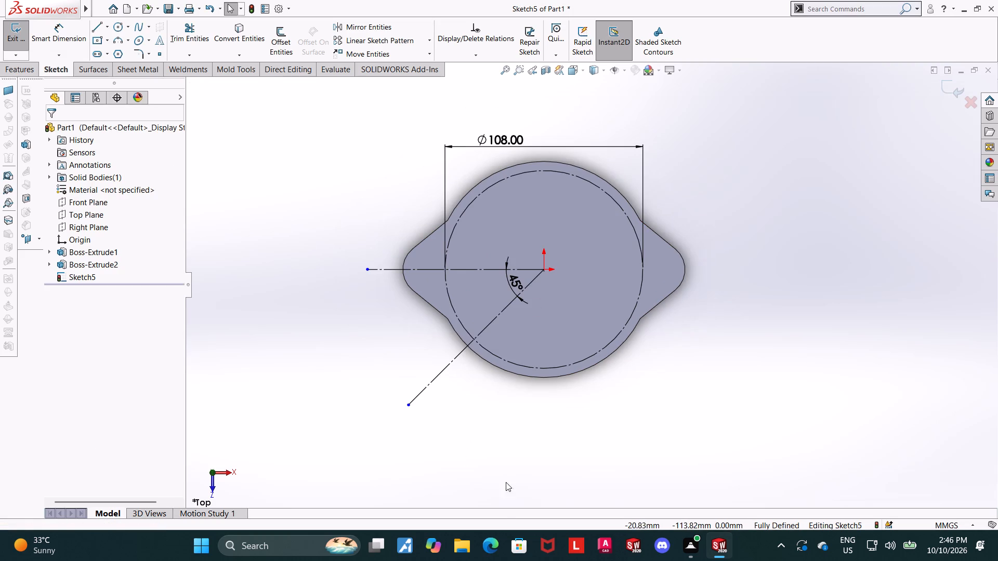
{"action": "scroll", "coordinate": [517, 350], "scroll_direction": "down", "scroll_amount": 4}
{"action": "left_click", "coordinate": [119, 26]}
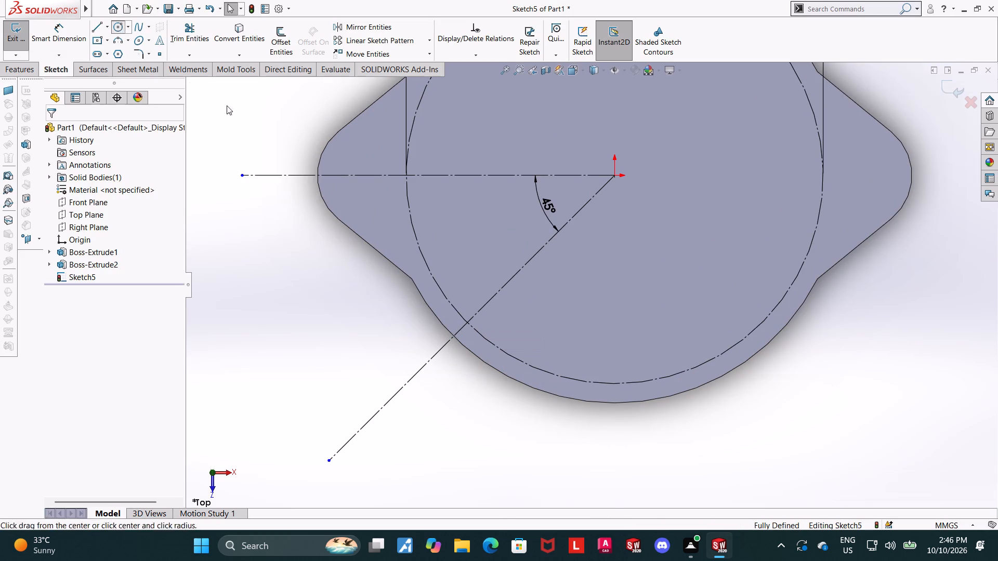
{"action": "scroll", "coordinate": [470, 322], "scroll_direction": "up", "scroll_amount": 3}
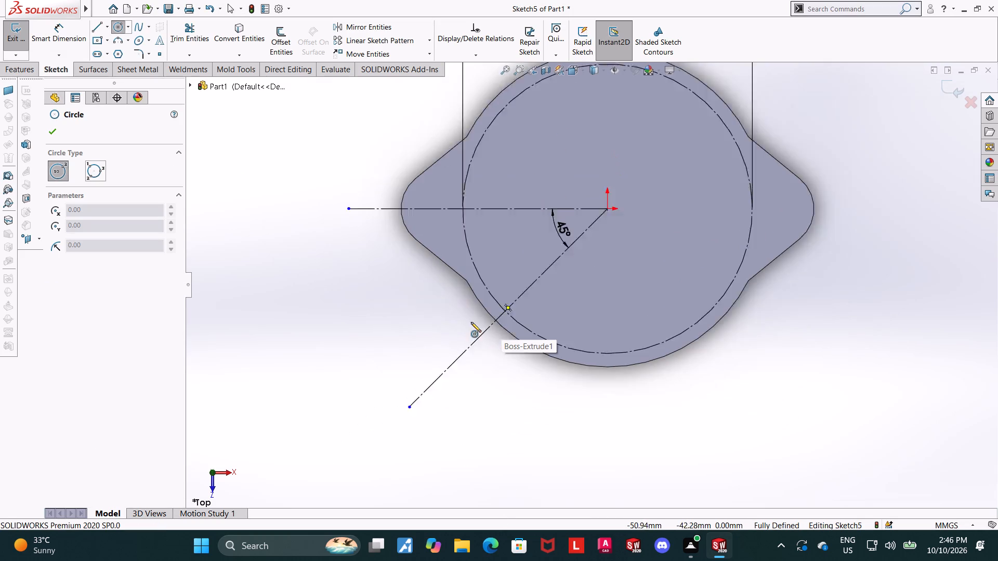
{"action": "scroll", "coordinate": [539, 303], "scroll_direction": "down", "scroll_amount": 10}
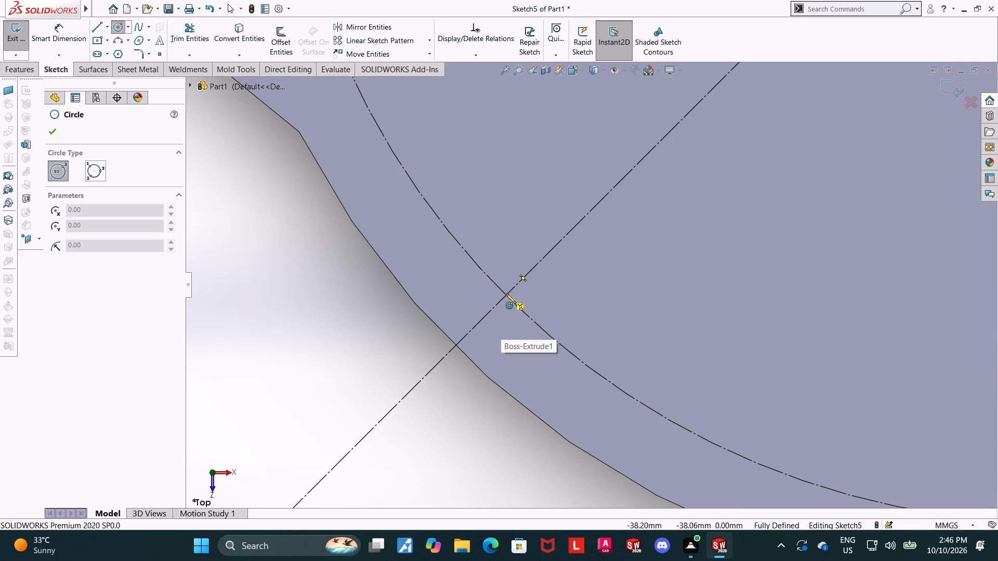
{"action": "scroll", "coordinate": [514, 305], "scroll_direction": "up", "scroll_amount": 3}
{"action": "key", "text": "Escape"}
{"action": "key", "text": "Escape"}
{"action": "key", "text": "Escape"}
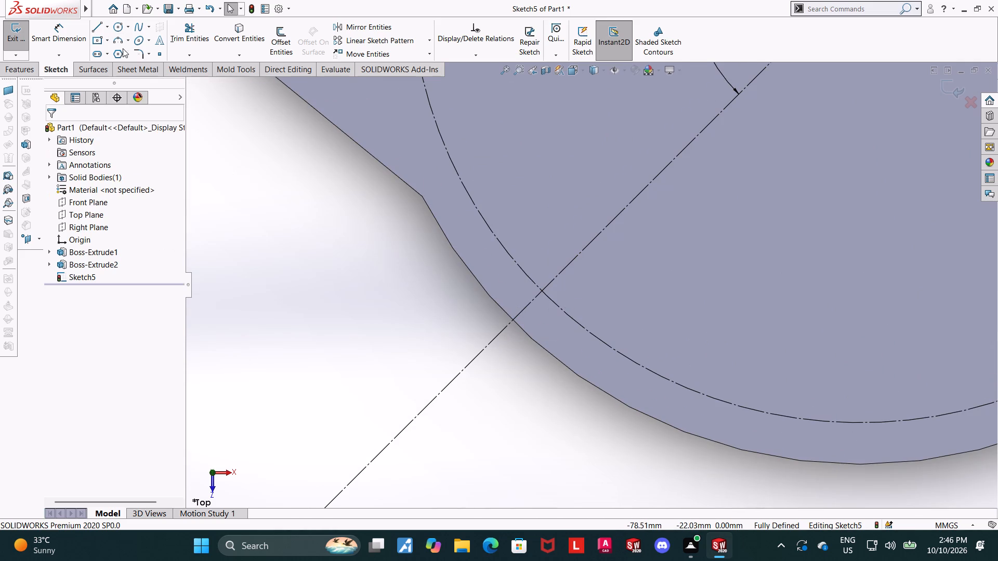
Sketch a circle about 21 mm in diameter centred on the 45° line and make its centre coincident with the 108 mm construction circle.
{"action": "left_click", "coordinate": [119, 26]}
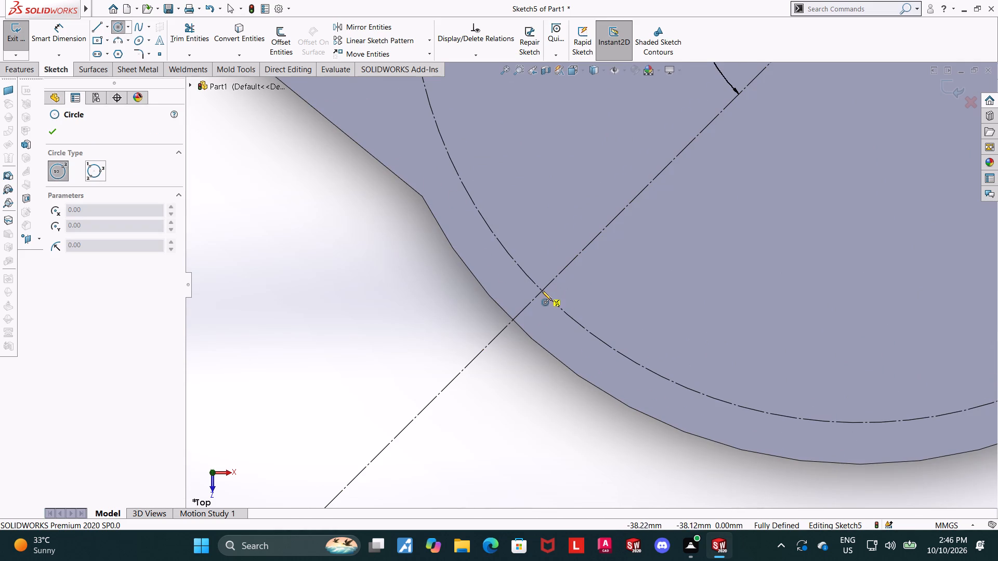
{"action": "left_click", "coordinate": [547, 283]}
{"action": "left_click", "coordinate": [609, 222]}
{"action": "key", "text": "Escape"}
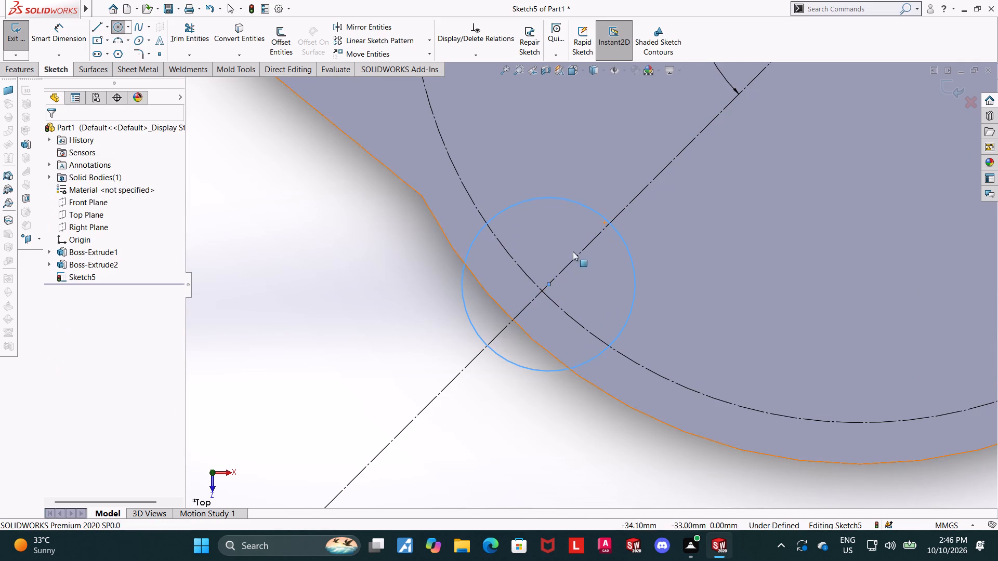
{"action": "left_click", "coordinate": [550, 283]}
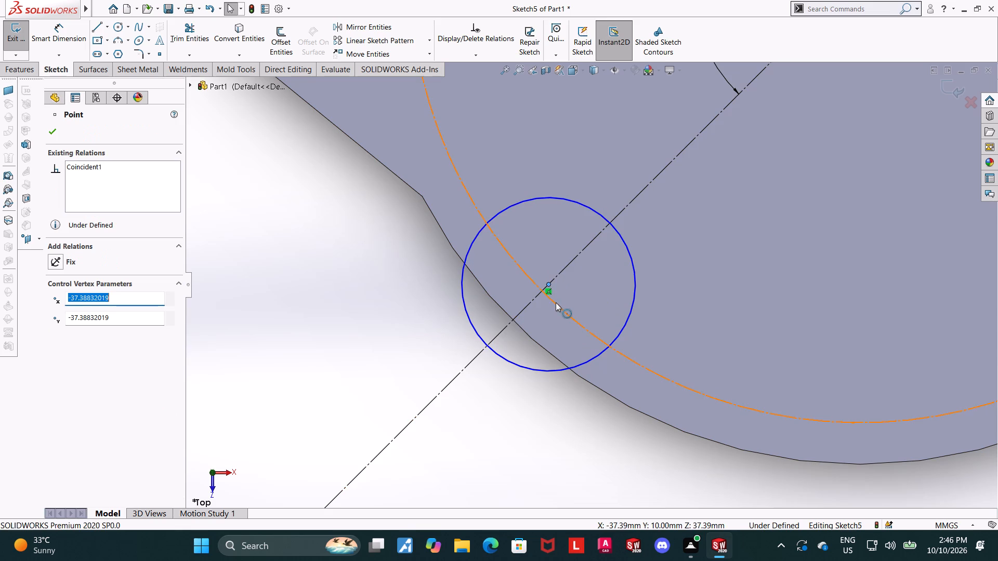
{"action": "left_click", "coordinate": [556, 302], "text": "ctrl"}
{"action": "left_click", "coordinate": [57, 330]}
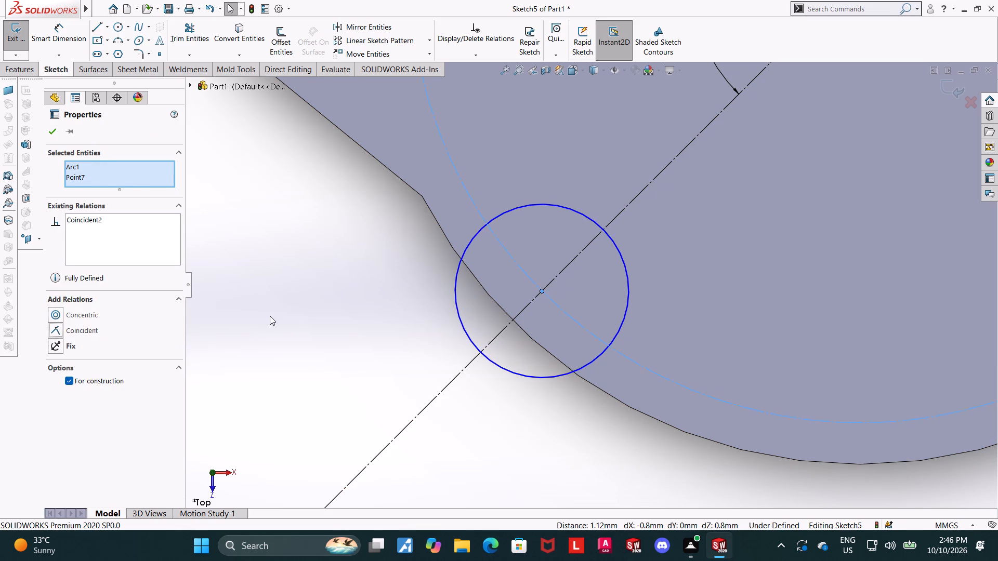
{"action": "key", "text": "Escape"}
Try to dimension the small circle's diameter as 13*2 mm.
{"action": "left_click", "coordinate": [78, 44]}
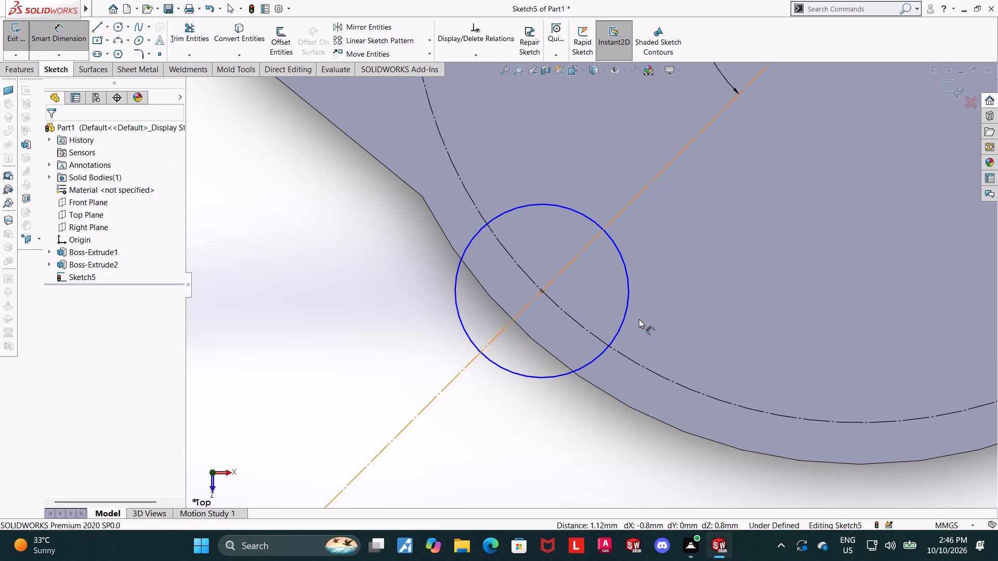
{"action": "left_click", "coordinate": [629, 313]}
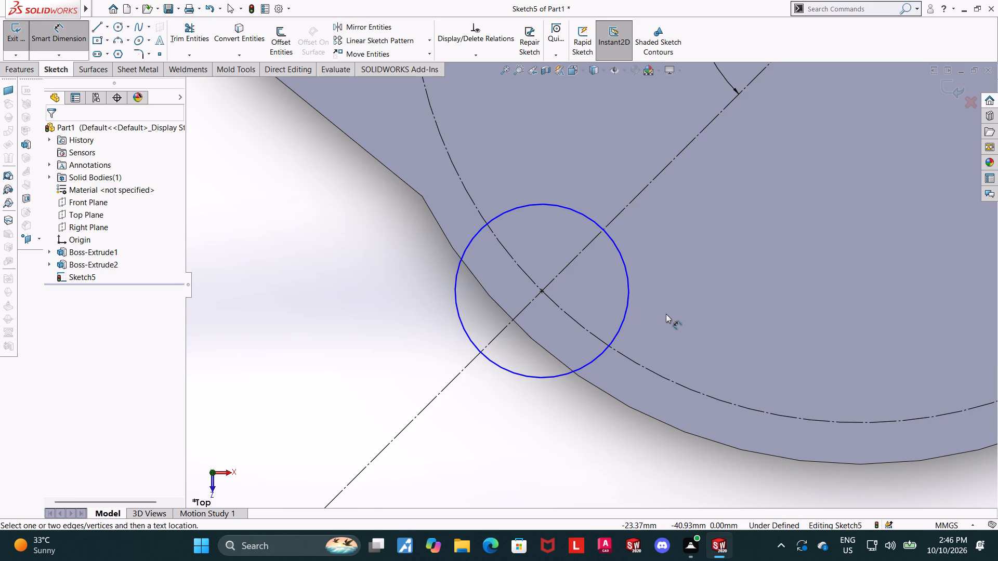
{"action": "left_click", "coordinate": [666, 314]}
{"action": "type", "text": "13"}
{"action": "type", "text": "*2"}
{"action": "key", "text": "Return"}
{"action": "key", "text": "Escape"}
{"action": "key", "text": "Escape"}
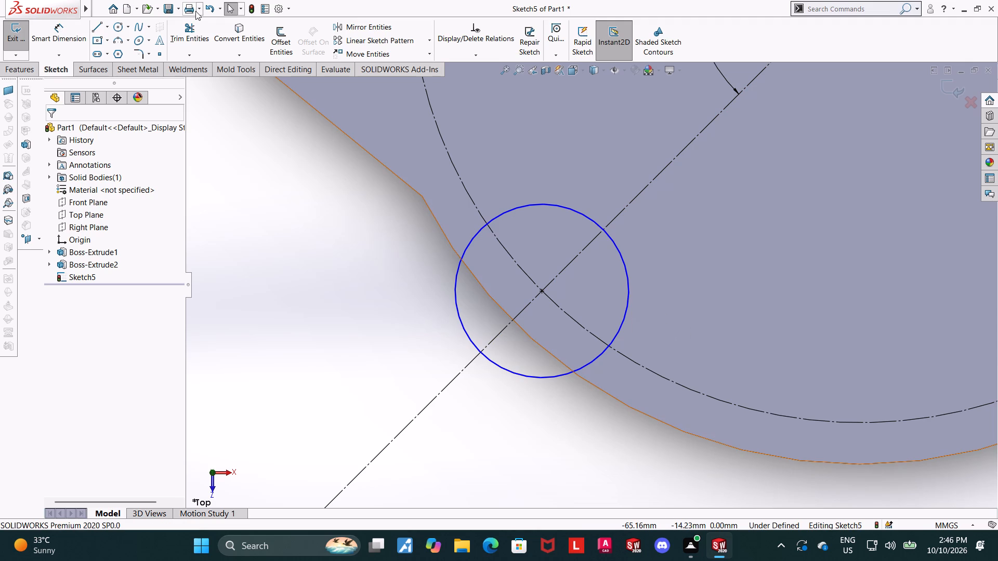
Dimension the small circle's diameter as 13*2 mm.
{"action": "left_click", "coordinate": [55, 36]}
{"action": "left_click", "coordinate": [519, 210]}
{"action": "left_click", "coordinate": [516, 180]}
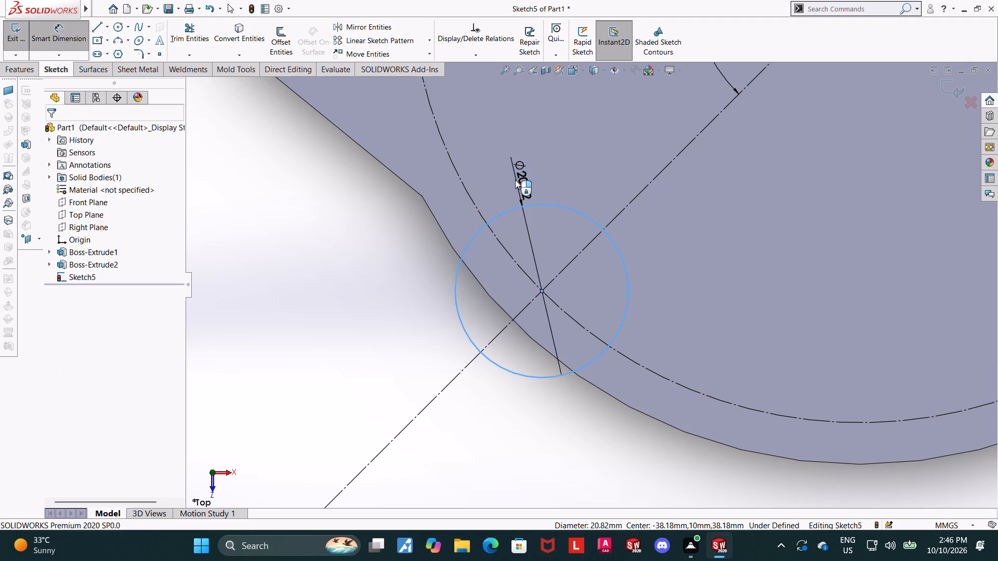
{"action": "type", "text": "13*2"}
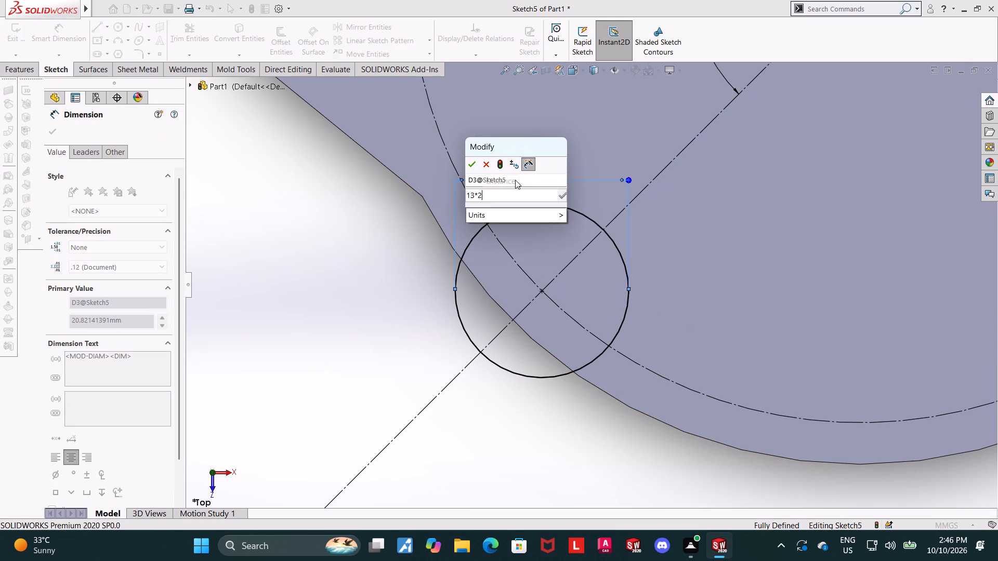
{"action": "key", "text": "Return"}
{"action": "key", "text": "Escape"}
Trim away the part of the 26 mm circle that lies inside the 108 mm construction circle.
{"action": "scroll", "coordinate": [605, 219], "scroll_direction": "up", "scroll_amount": 5}
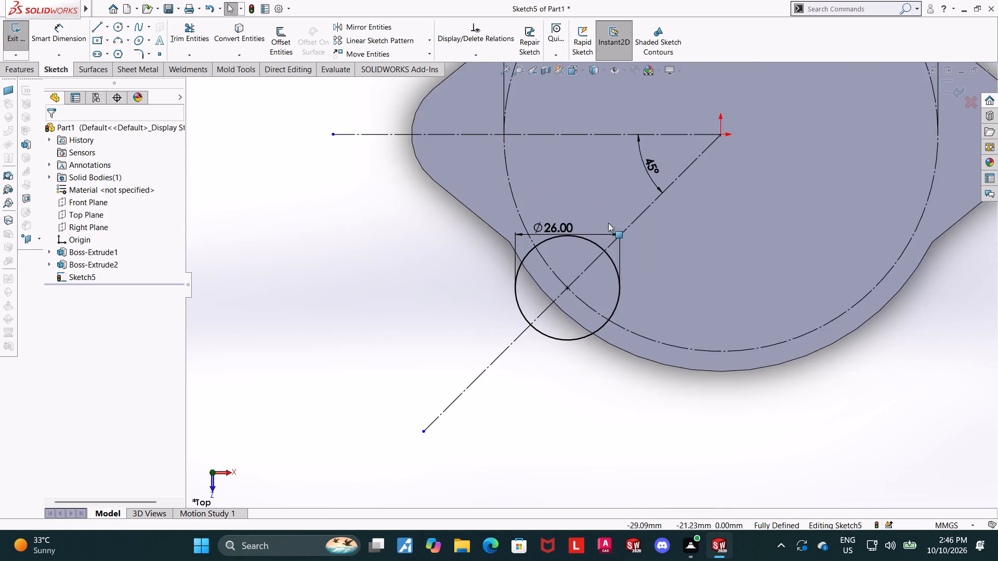
{"action": "scroll", "coordinate": [608, 223], "scroll_direction": "up", "scroll_amount": 3}
{"action": "scroll", "coordinate": [669, 247], "scroll_direction": "down", "scroll_amount": 3}
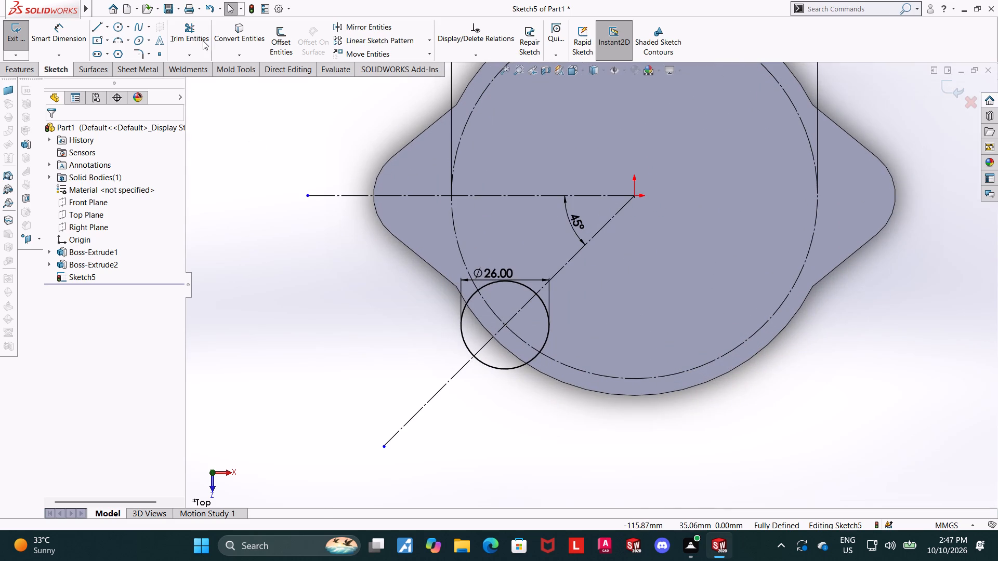
{"action": "left_click", "coordinate": [203, 41]}
{"action": "scroll", "coordinate": [561, 296], "scroll_direction": "down", "scroll_amount": 3}
{"action": "left_click_drag", "start_coordinate": [529, 326], "coordinate": [559, 323]}
{"action": "left_click_drag", "start_coordinate": [504, 284], "coordinate": [505, 276]}
{"action": "left_click_drag", "start_coordinate": [501, 283], "coordinate": [510, 257]}
{"action": "key", "text": "Escape"}
{"action": "key", "text": "Escape"}
{"action": "key", "text": "Escape"}
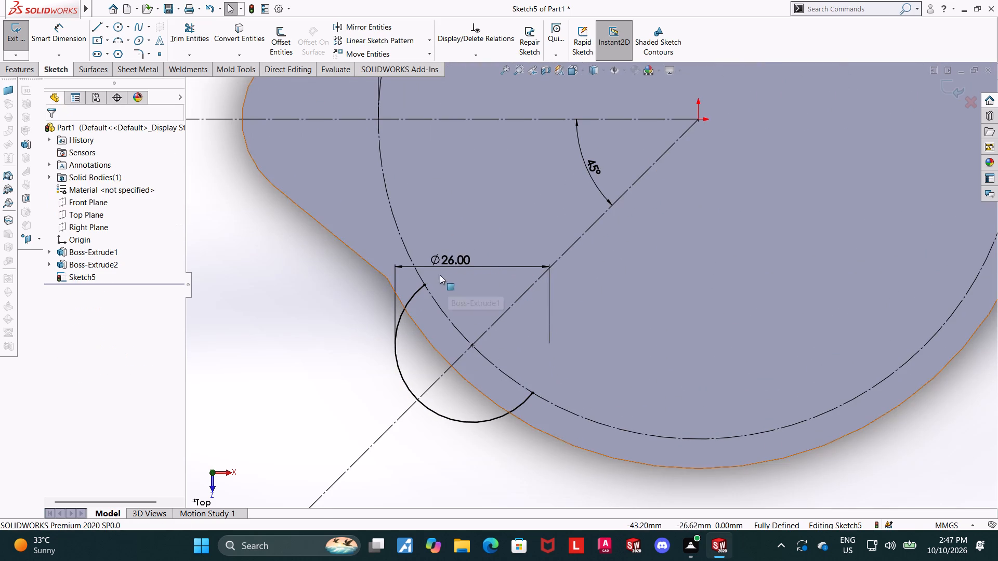
Move the 26 mm diameter dimension clear of the plate, to just below the trimmed arc.
{"action": "left_click_drag", "start_coordinate": [453, 258], "coordinate": [442, 476]}
{"action": "key", "text": "Escape"}
{"action": "left_click", "coordinate": [465, 259]}
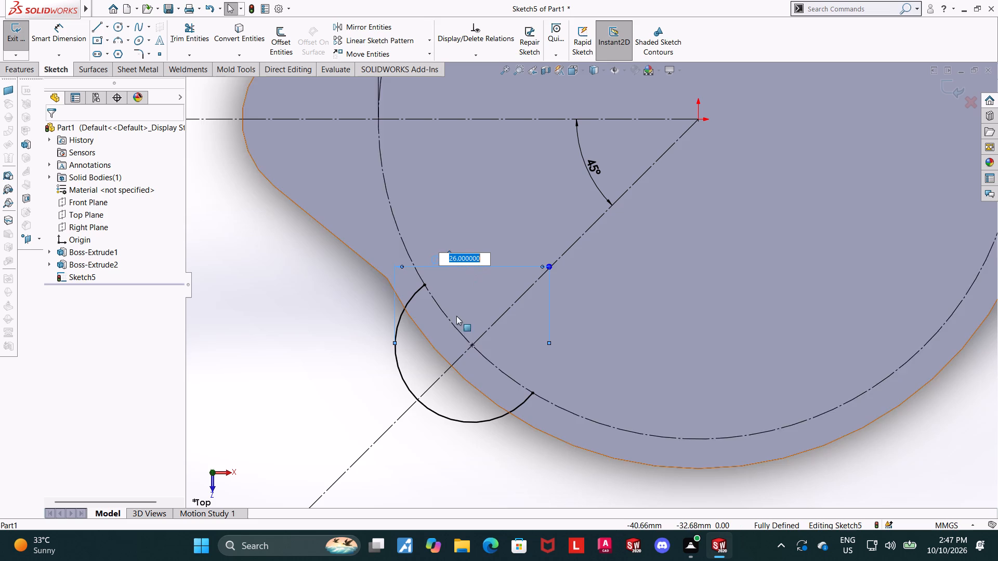
{"action": "key", "text": "Escape"}
{"action": "left_click_drag", "start_coordinate": [461, 261], "coordinate": [427, 465]}
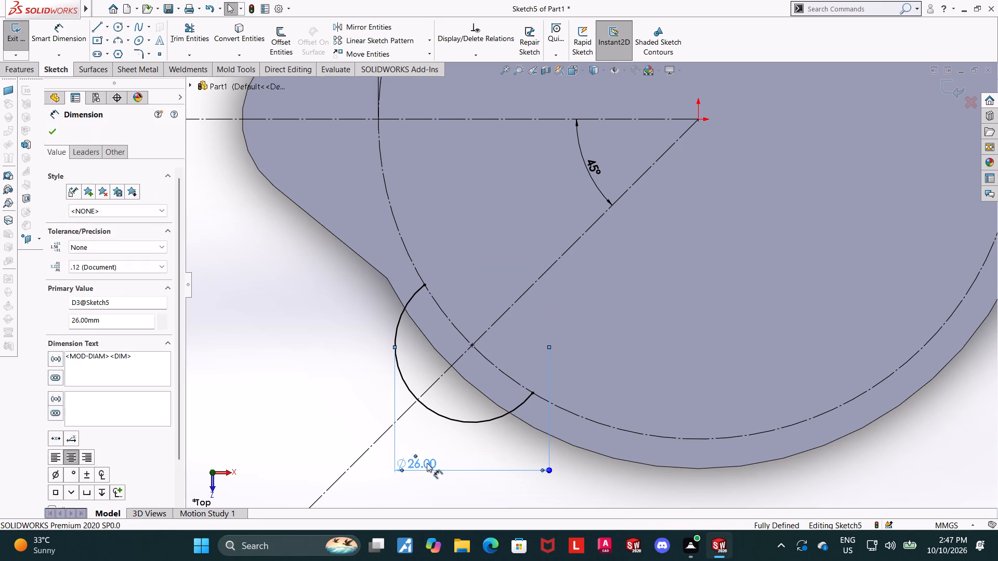
{"action": "left_click", "coordinate": [427, 463]}
{"action": "key", "text": "Escape"}
{"action": "scroll", "coordinate": [583, 474], "scroll_direction": "up", "scroll_amount": 2}
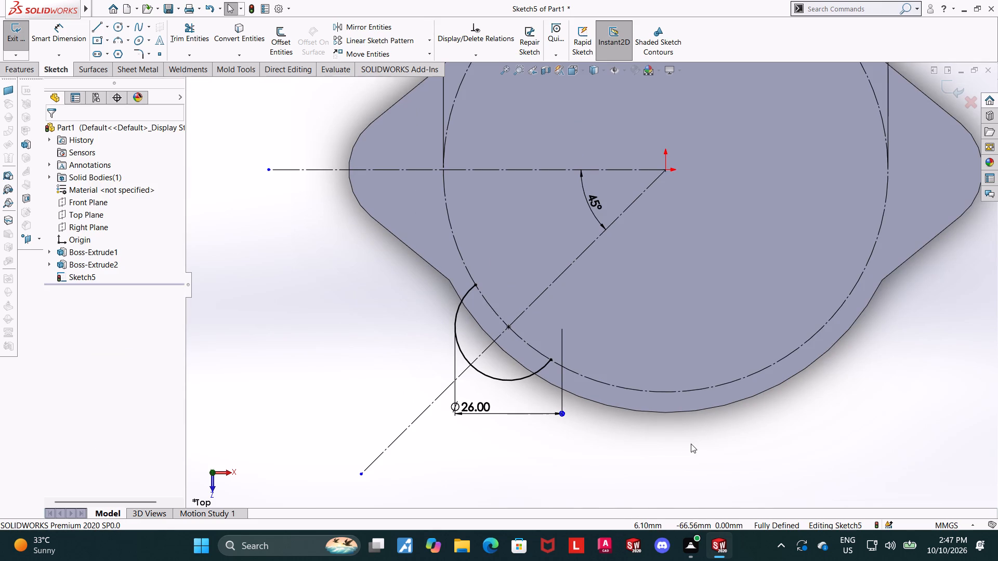
{"action": "left_click_drag", "start_coordinate": [483, 410], "coordinate": [473, 454]}
{"action": "key", "text": "Escape"}
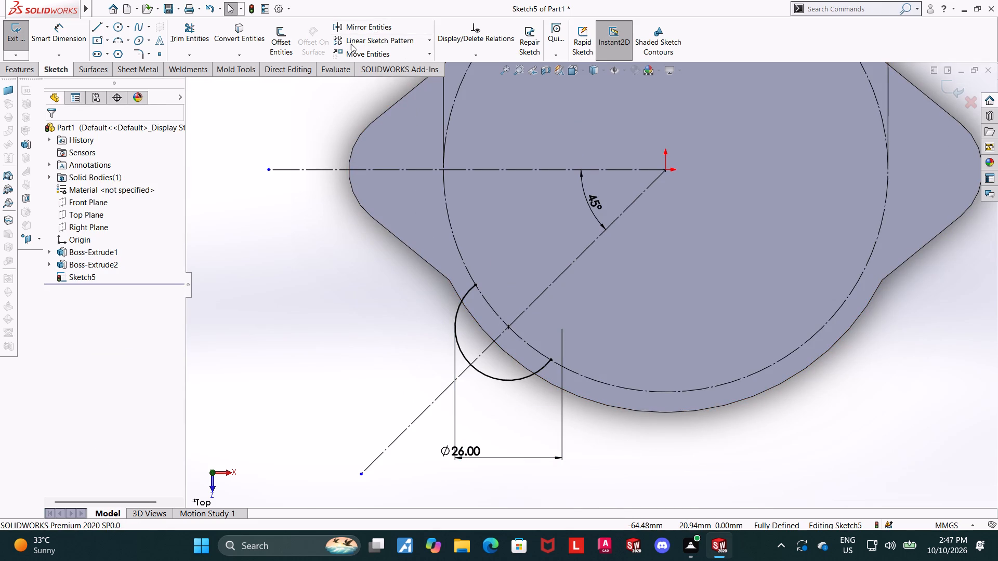
{"action": "key", "text": "Escape"}
{"action": "key", "text": "Escape"}
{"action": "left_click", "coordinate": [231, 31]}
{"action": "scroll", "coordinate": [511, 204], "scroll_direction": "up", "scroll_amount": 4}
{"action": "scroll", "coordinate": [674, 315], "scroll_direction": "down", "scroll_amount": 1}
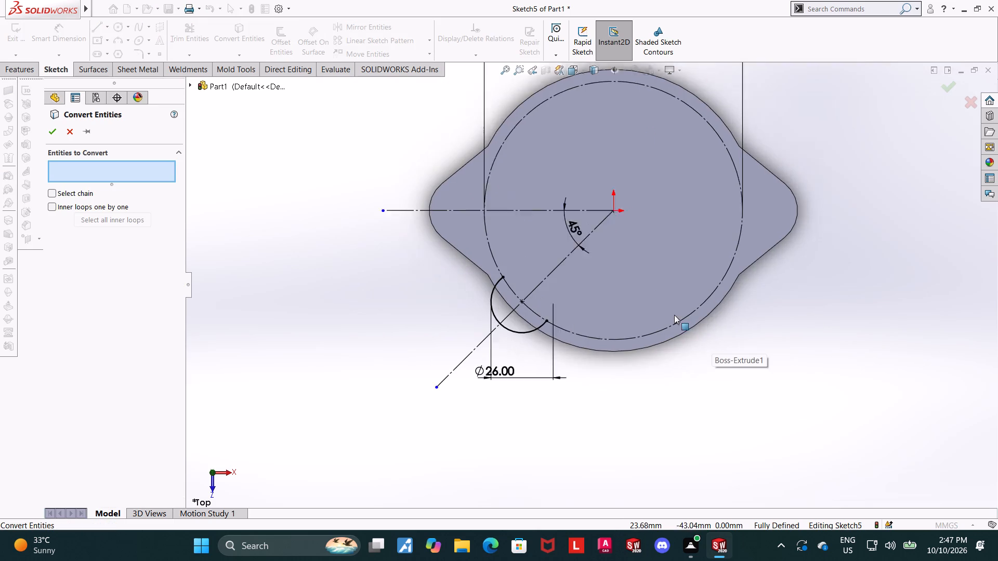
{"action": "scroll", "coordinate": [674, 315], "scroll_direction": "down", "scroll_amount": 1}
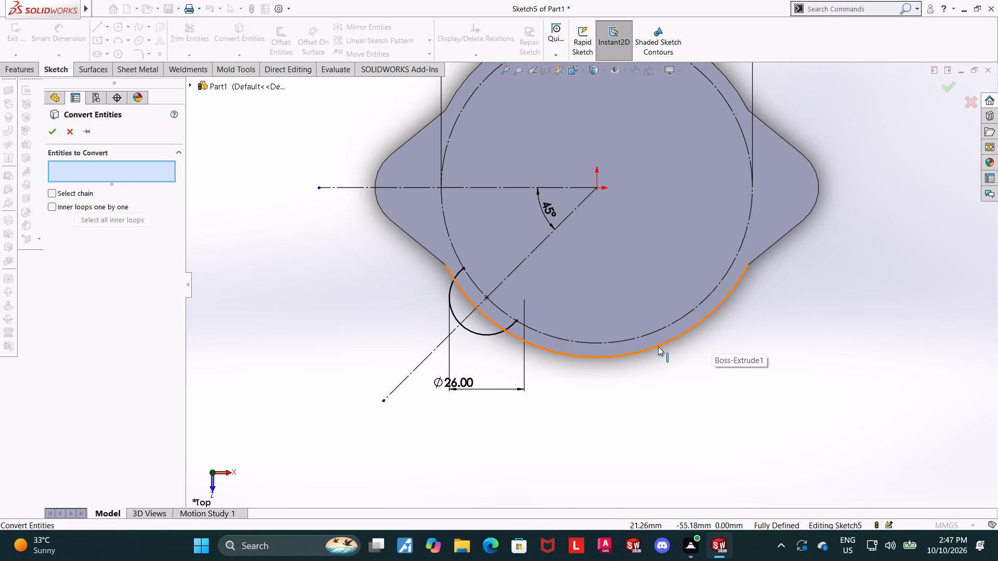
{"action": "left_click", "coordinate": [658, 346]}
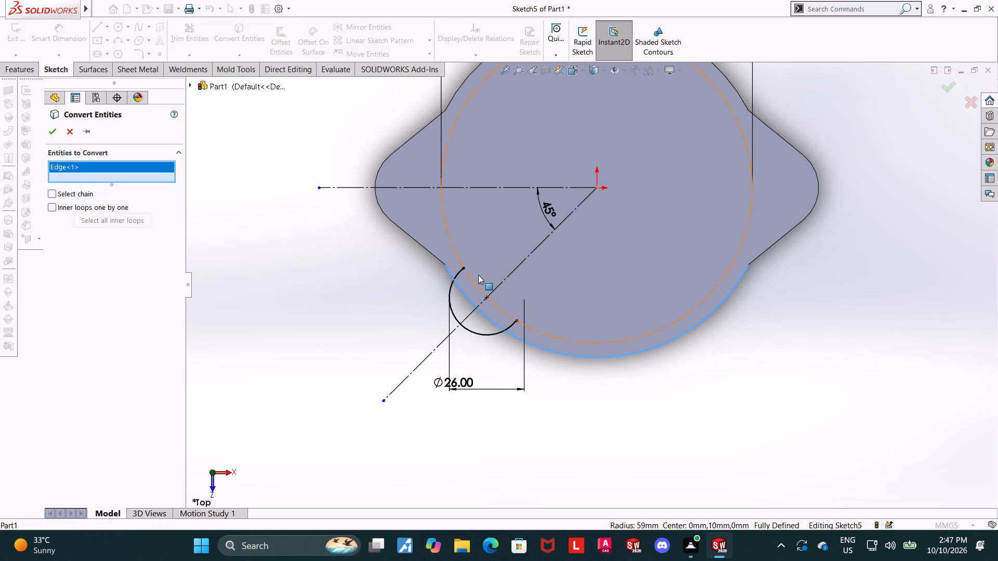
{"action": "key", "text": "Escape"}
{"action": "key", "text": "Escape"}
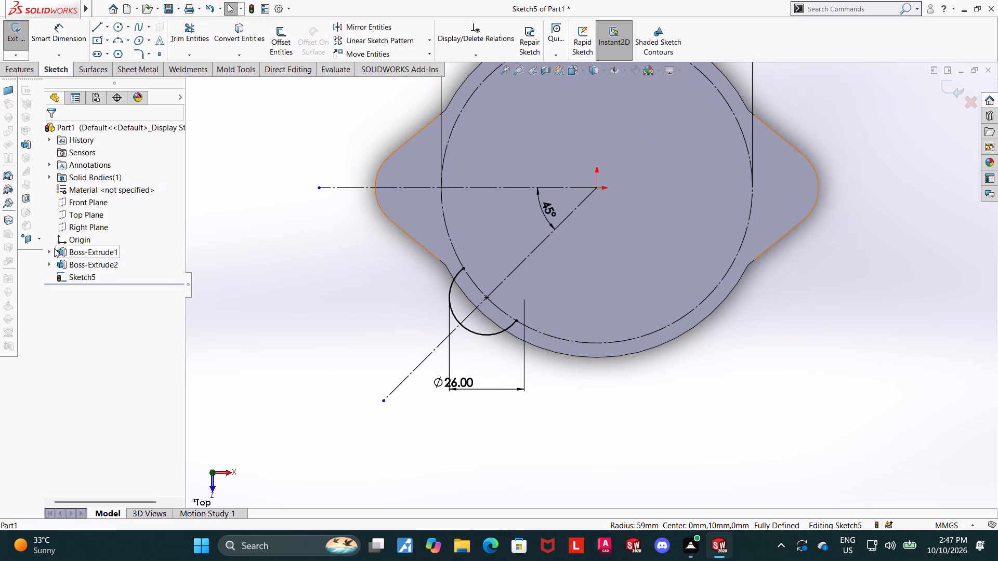
Convert Sketch2 of Boss-Extrude1 into the active sketch as the plate's round outline.
{"action": "left_click", "coordinate": [54, 248]}
{"action": "left_click", "coordinate": [73, 261]}
{"action": "left_click", "coordinate": [246, 41]}
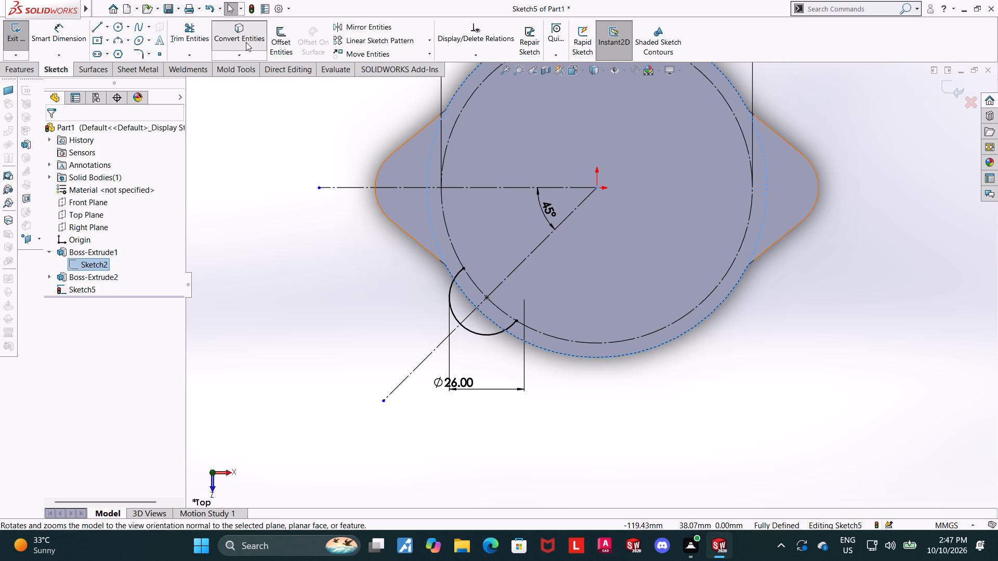
{"action": "scroll", "coordinate": [259, 196], "scroll_direction": "up", "scroll_amount": 2}
{"action": "key", "text": "Escape"}
Trim the arc's ends inside the converted outline circle and the stretch of that circle between the arc's ends.
{"action": "scroll", "coordinate": [726, 225], "scroll_direction": "down", "scroll_amount": 2}
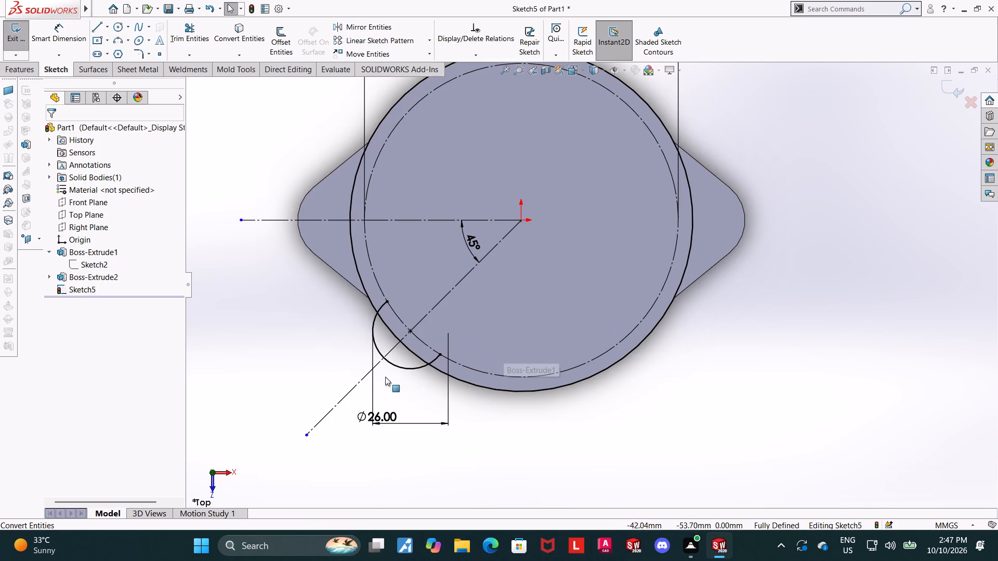
{"action": "left_click", "coordinate": [190, 45]}
{"action": "scroll", "coordinate": [369, 305], "scroll_direction": "down", "scroll_amount": 3}
{"action": "left_click_drag", "start_coordinate": [441, 310], "coordinate": [432, 295]}
{"action": "left_click_drag", "start_coordinate": [532, 404], "coordinate": [520, 391]}
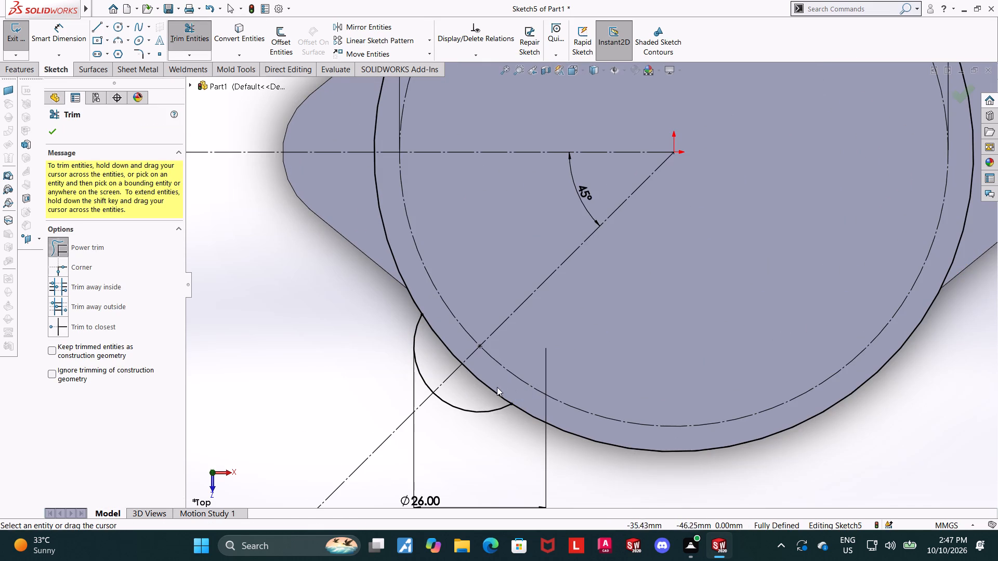
{"action": "left_click_drag", "start_coordinate": [494, 378], "coordinate": [471, 389]}
{"action": "left_click_drag", "start_coordinate": [443, 335], "coordinate": [425, 349]}
{"action": "scroll", "coordinate": [457, 352], "scroll_direction": "up", "scroll_amount": 3}
{"action": "key", "text": "Escape"}
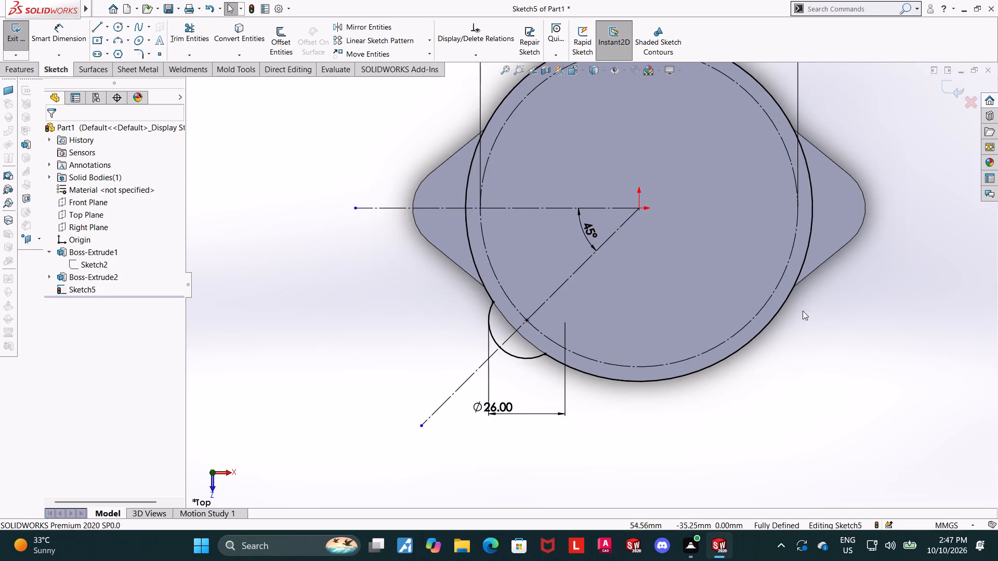
Mirror the 26 mm arc about the horizontal construction line, keeping the original.
{"action": "scroll", "coordinate": [813, 313], "scroll_direction": "up", "scroll_amount": 3}
{"action": "scroll", "coordinate": [770, 232], "scroll_direction": "down", "scroll_amount": 1}
{"action": "scroll", "coordinate": [711, 239], "scroll_direction": "down", "scroll_amount": 1}
{"action": "key", "text": "Escape"}
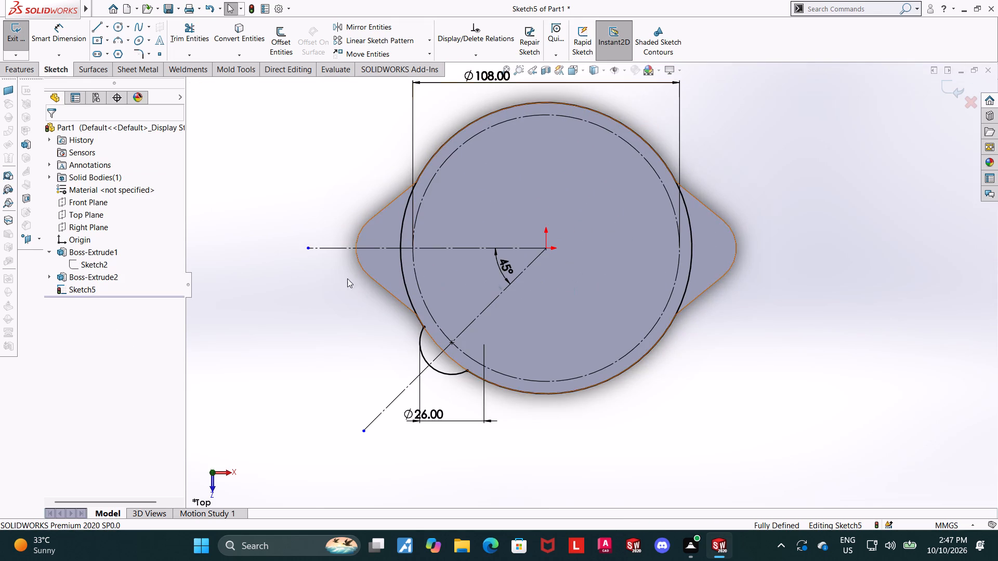
{"action": "left_click", "coordinate": [373, 31]}
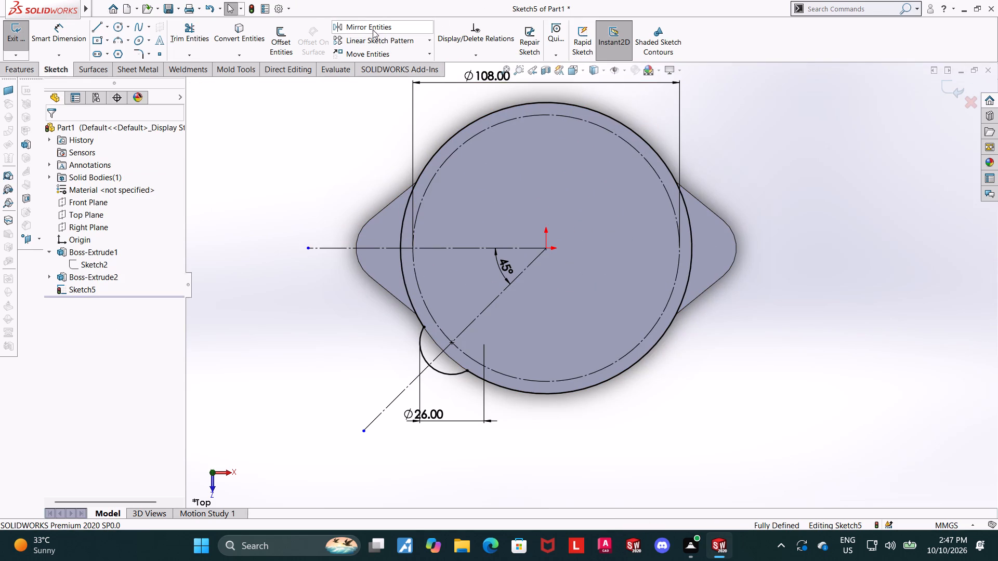
{"action": "left_click", "coordinate": [370, 25]}
{"action": "left_click", "coordinate": [420, 341]}
{"action": "left_click", "coordinate": [134, 279]}
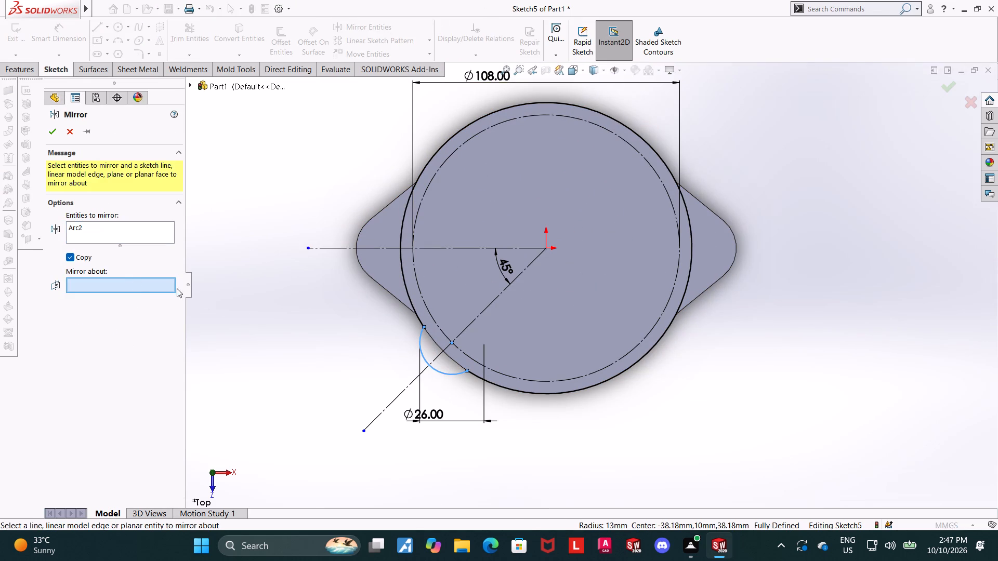
{"action": "left_click", "coordinate": [461, 249]}
{"action": "left_click", "coordinate": [51, 129]}
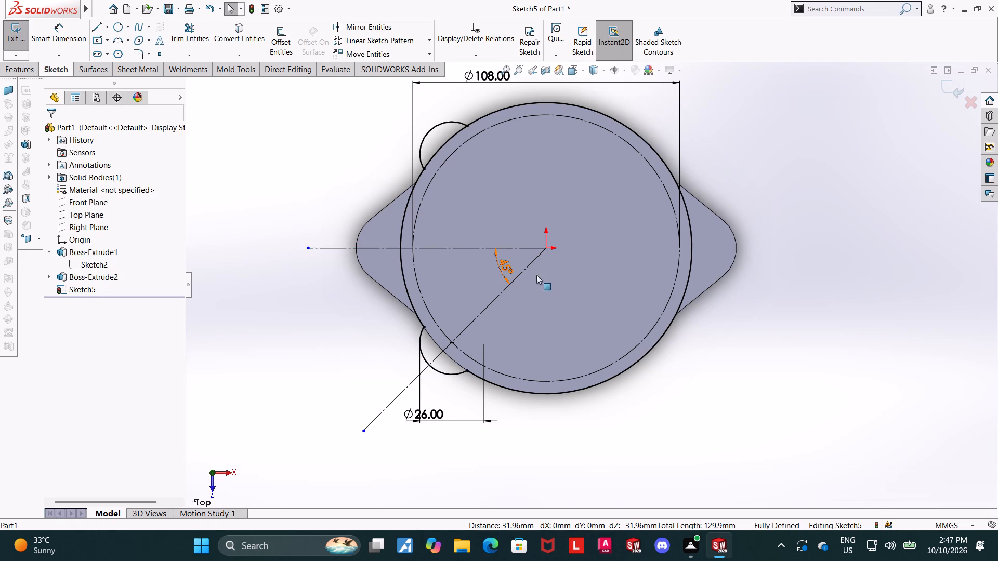
Sketch a vertical centerline upward from the origin.
{"action": "left_click", "coordinate": [109, 23]}
{"action": "left_click", "coordinate": [110, 50]}
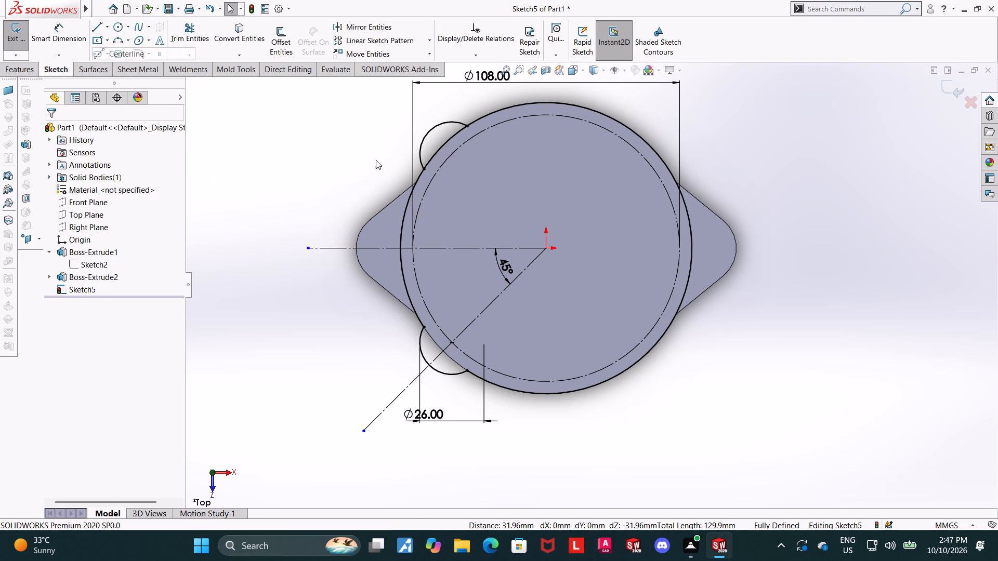
{"action": "left_click", "coordinate": [548, 248]}
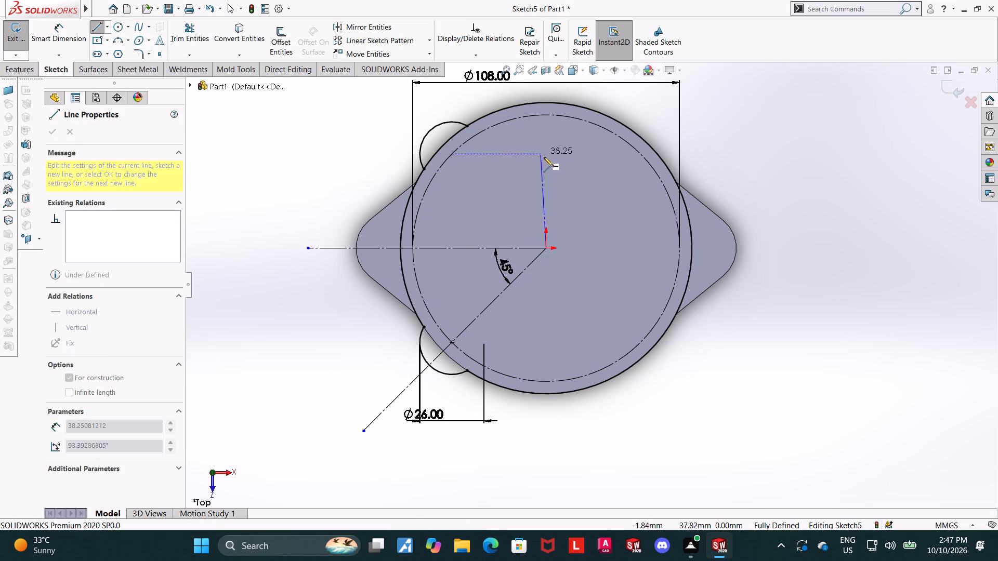
{"action": "left_click", "coordinate": [546, 162]}
{"action": "key", "text": "Escape"}
{"action": "key", "text": "Escape"}
{"action": "key", "text": "Escape"}
Mirror both 26 mm arcs about the vertical centerline, keeping the originals.
{"action": "left_click", "coordinate": [354, 25]}
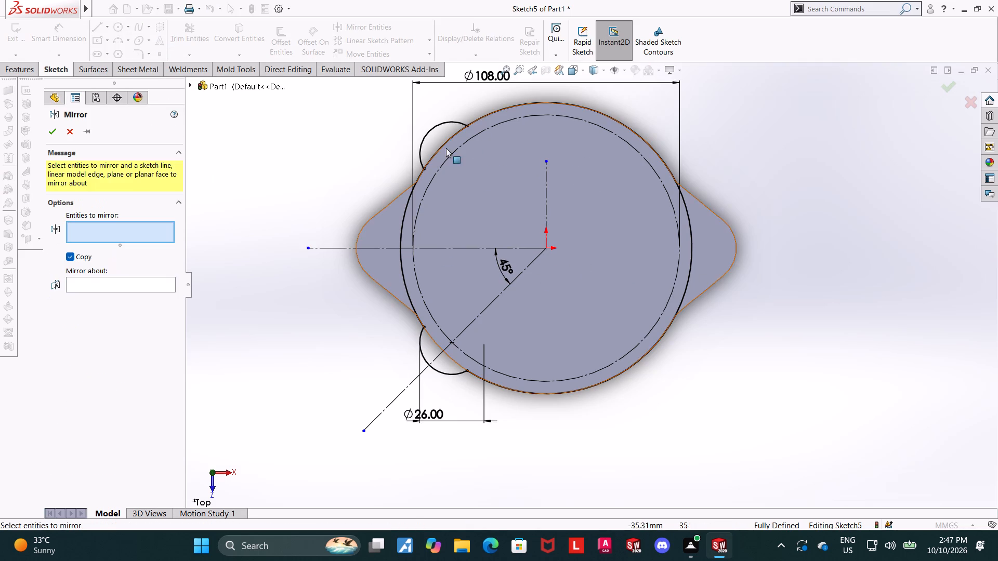
{"action": "left_click", "coordinate": [436, 126]}
{"action": "left_click", "coordinate": [422, 336]}
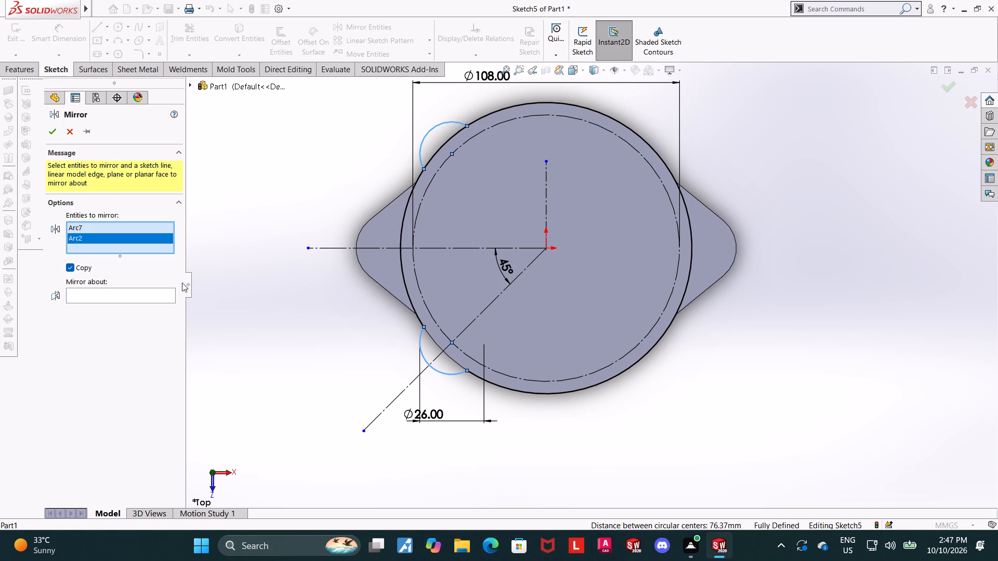
{"action": "left_click", "coordinate": [152, 294]}
{"action": "left_click", "coordinate": [545, 188]}
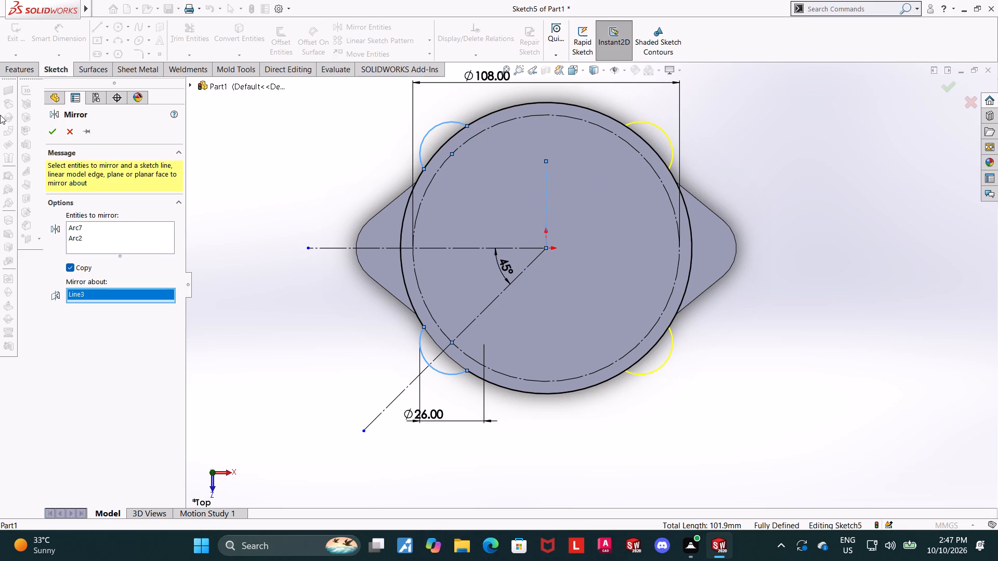
{"action": "left_click", "coordinate": [47, 135]}
Trim the outline circle's segments between the ends of each of the three mirrored arcs.
{"action": "left_click", "coordinate": [198, 35]}
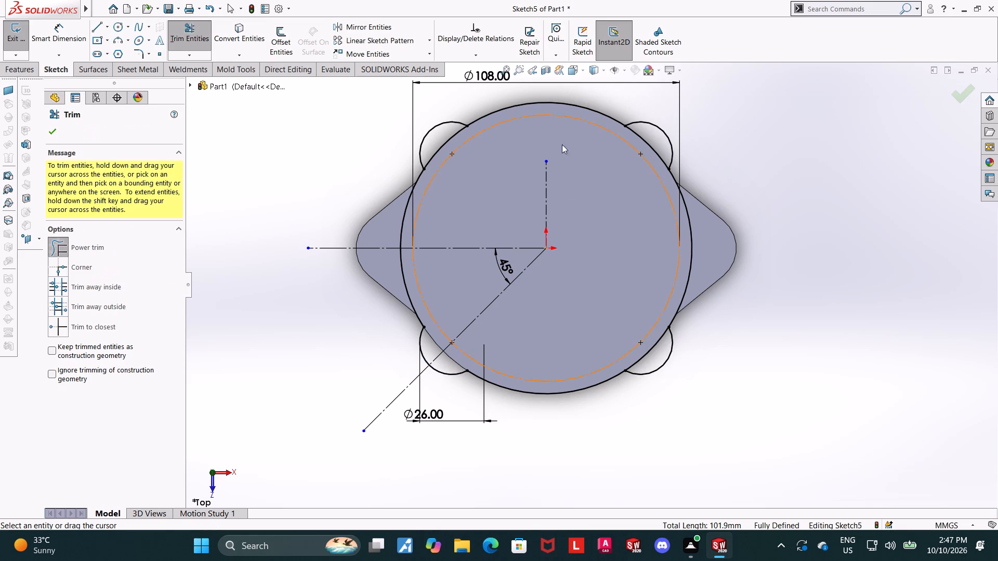
{"action": "scroll", "coordinate": [479, 139], "scroll_direction": "up", "scroll_amount": 2}
{"action": "scroll", "coordinate": [488, 163], "scroll_direction": "down", "scroll_amount": 8}
{"action": "left_click_drag", "start_coordinate": [501, 251], "coordinate": [496, 221]}
{"action": "scroll", "coordinate": [611, 249], "scroll_direction": "down", "scroll_amount": 2}
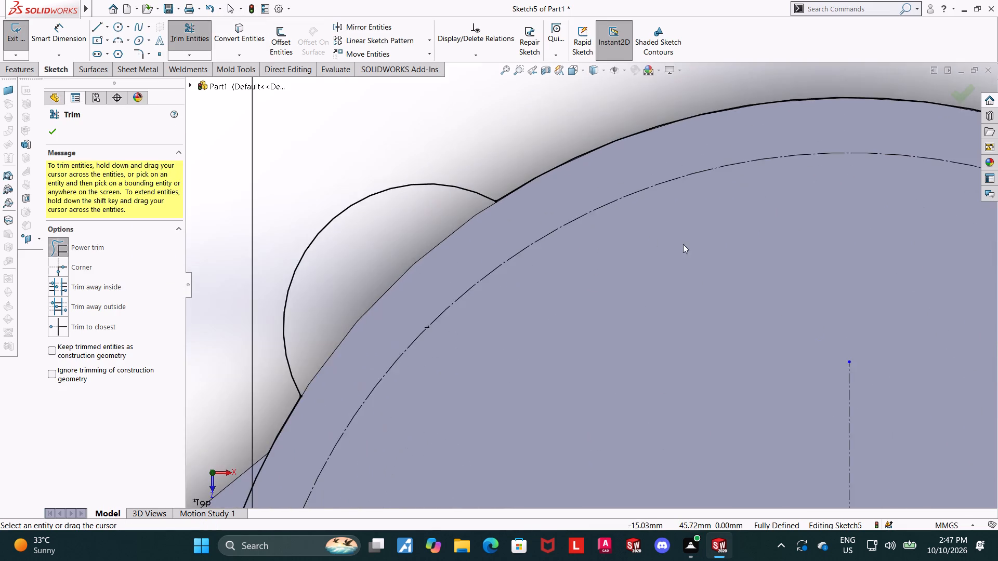
{"action": "scroll", "coordinate": [738, 242], "scroll_direction": "up", "scroll_amount": 6}
{"action": "scroll", "coordinate": [836, 279], "scroll_direction": "down", "scroll_amount": 3}
{"action": "left_click_drag", "start_coordinate": [800, 290], "coordinate": [784, 300]}
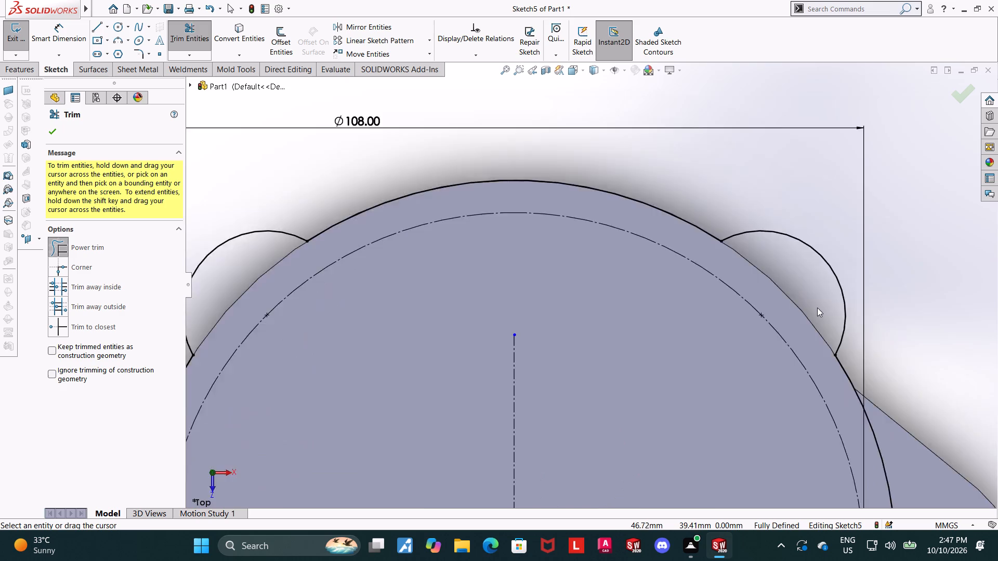
{"action": "scroll", "coordinate": [817, 308], "scroll_direction": "up", "scroll_amount": 5}
{"action": "scroll", "coordinate": [694, 482], "scroll_direction": "up", "scroll_amount": 4}
{"action": "scroll", "coordinate": [621, 363], "scroll_direction": "down", "scroll_amount": 5}
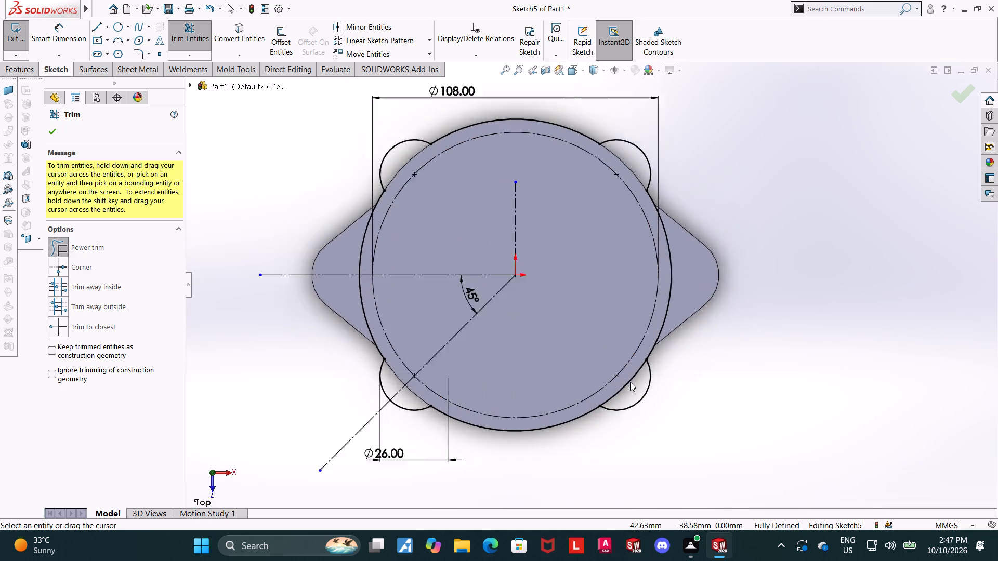
{"action": "scroll", "coordinate": [630, 382], "scroll_direction": "down", "scroll_amount": 2}
{"action": "left_click_drag", "start_coordinate": [626, 372], "coordinate": [618, 363]}
{"action": "scroll", "coordinate": [624, 367], "scroll_direction": "down", "scroll_amount": 3}
{"action": "scroll", "coordinate": [631, 356], "scroll_direction": "up", "scroll_amount": 8}
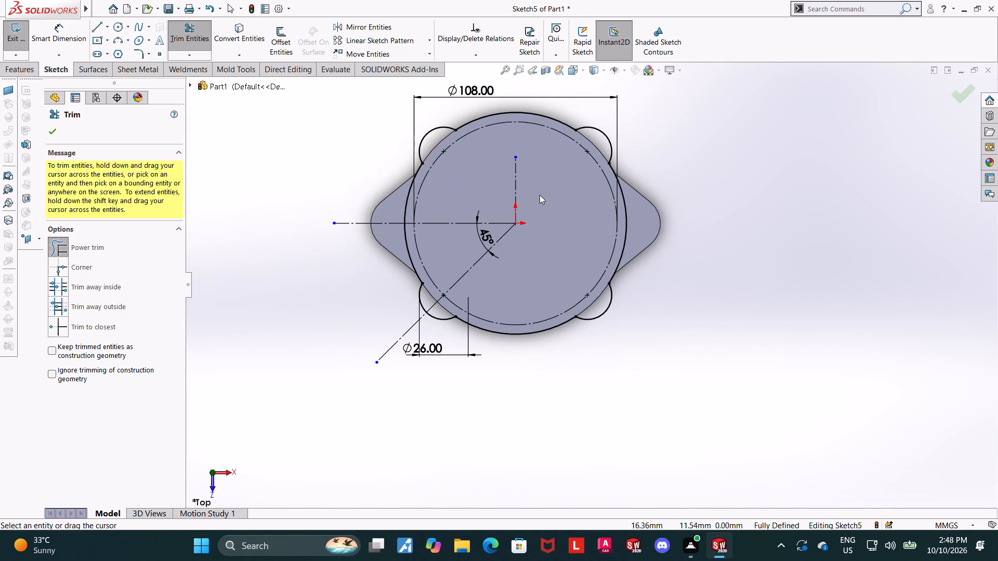
{"action": "scroll", "coordinate": [539, 194], "scroll_direction": "down", "scroll_amount": 2}
{"action": "scroll", "coordinate": [539, 198], "scroll_direction": "up", "scroll_amount": 2}
{"action": "scroll", "coordinate": [481, 170], "scroll_direction": "down", "scroll_amount": 2}
{"action": "key", "text": "Escape"}
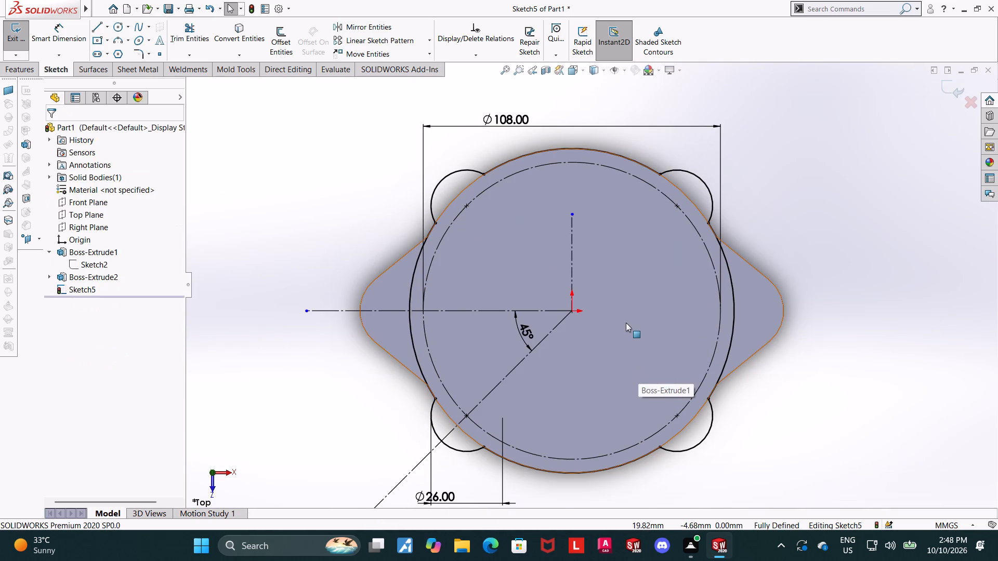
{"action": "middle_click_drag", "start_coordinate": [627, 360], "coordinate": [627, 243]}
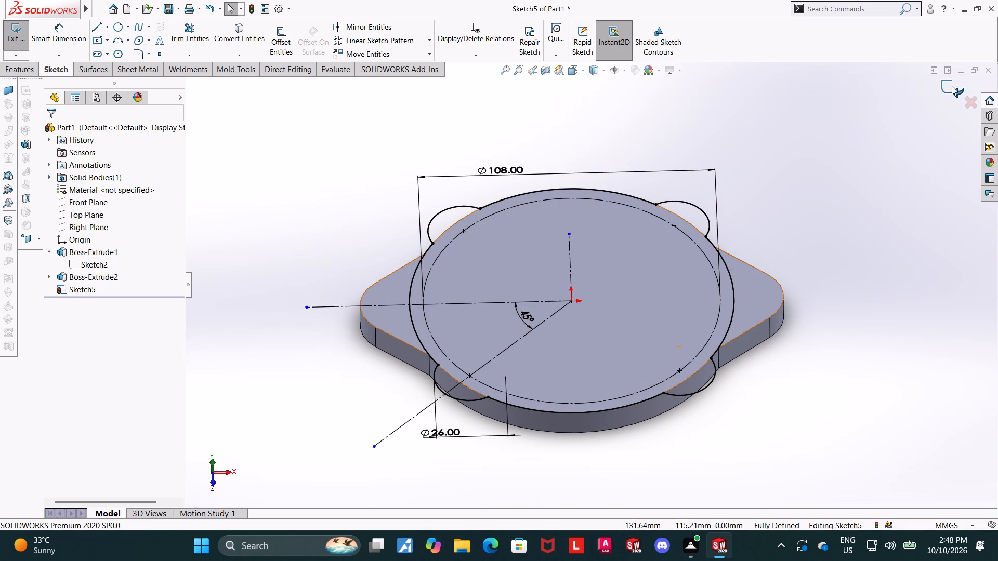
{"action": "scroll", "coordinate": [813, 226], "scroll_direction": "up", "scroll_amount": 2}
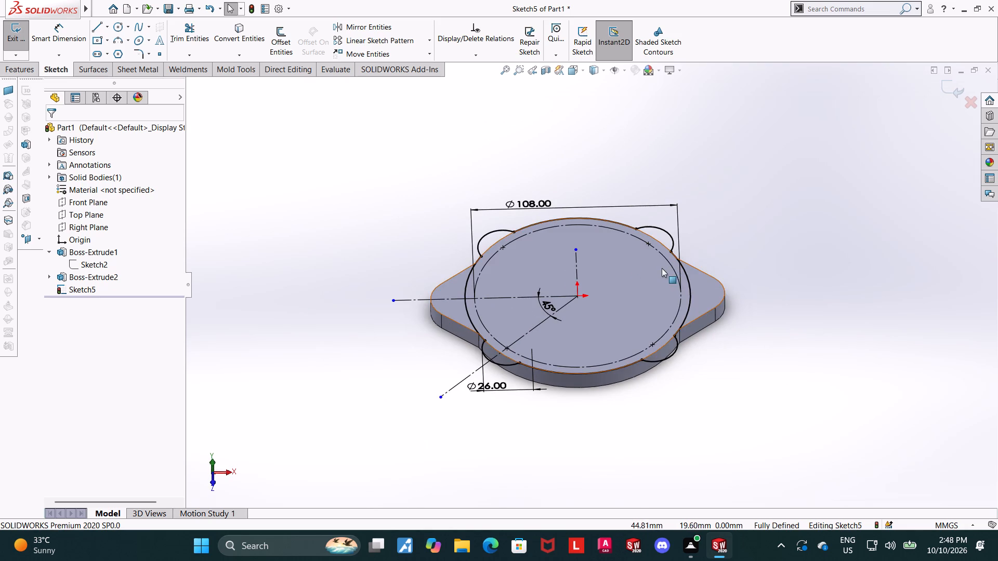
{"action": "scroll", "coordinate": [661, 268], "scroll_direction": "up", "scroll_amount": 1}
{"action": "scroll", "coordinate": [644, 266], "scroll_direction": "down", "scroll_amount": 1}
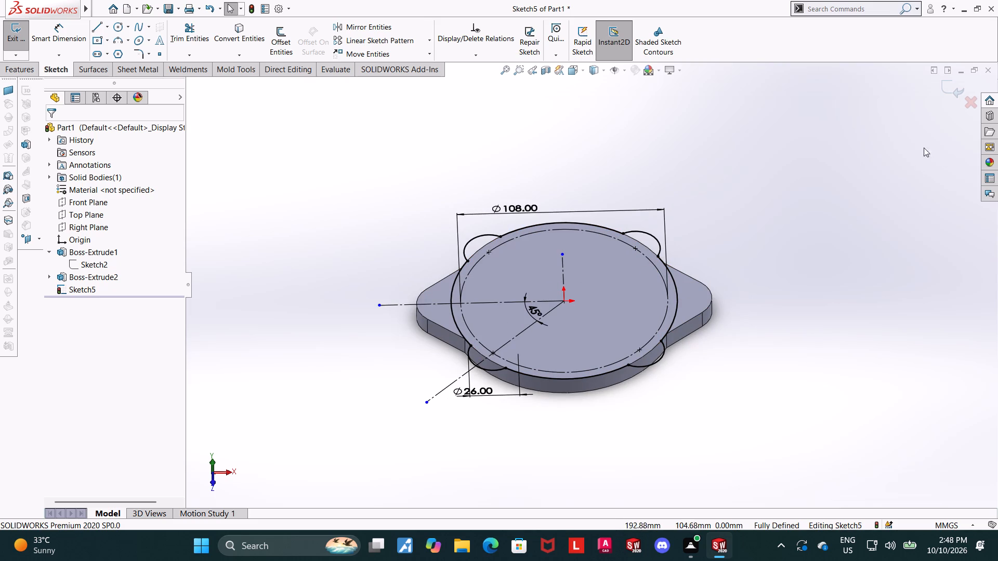
Exit the sketch and extrude the four-lobed profile 10 mm blind in the reversed direction, merged with the two-lug plate.
{"action": "left_click", "coordinate": [948, 89]}
{"action": "middle_click_drag", "start_coordinate": [282, 159], "coordinate": [290, 168]}
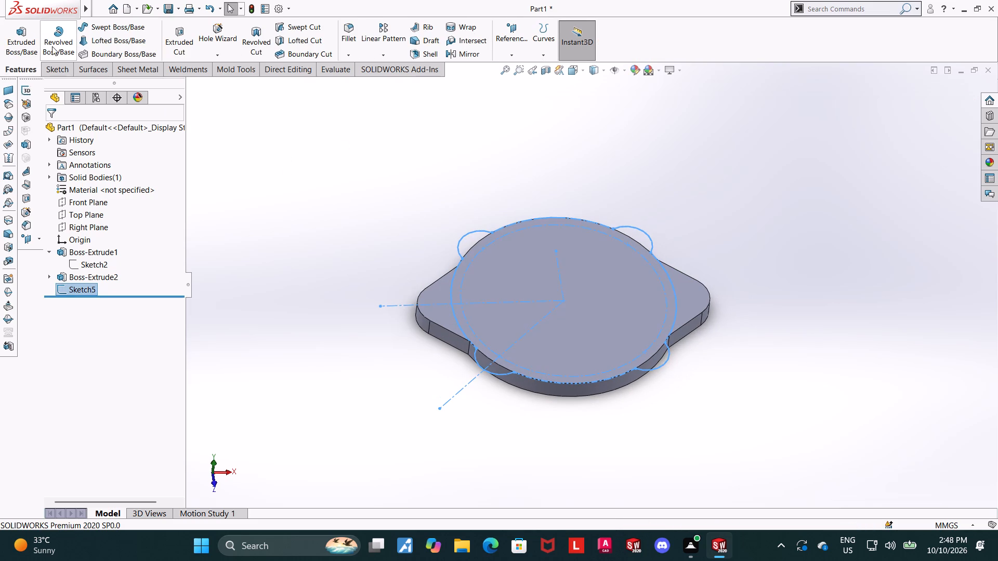
{"action": "left_click", "coordinate": [36, 37]}
{"action": "middle_click_drag", "start_coordinate": [286, 199], "coordinate": [296, 201]}
{"action": "left_click", "coordinate": [55, 204]}
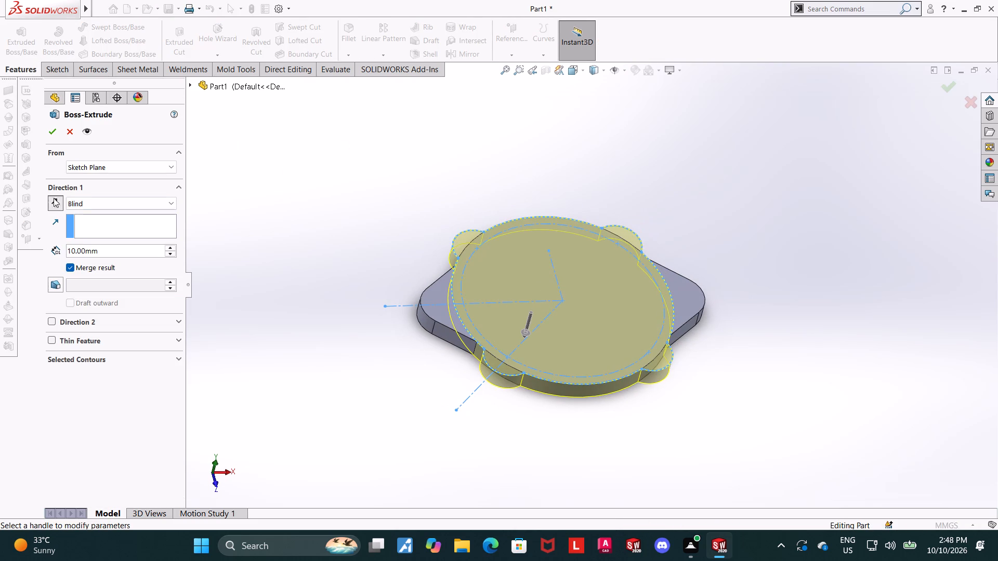
{"action": "left_click", "coordinate": [50, 130]}
{"action": "left_click", "coordinate": [365, 326]}
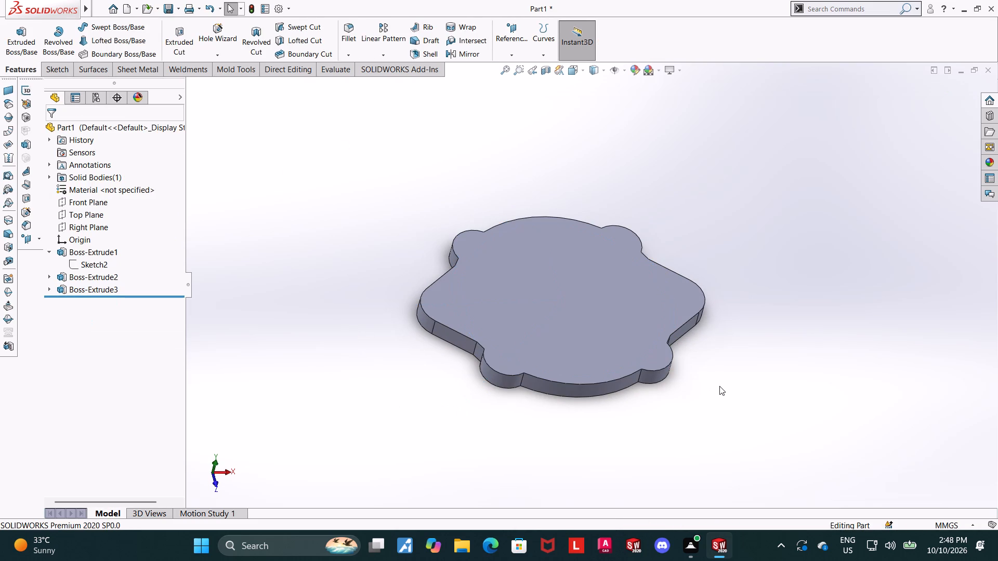
{"action": "middle_click_drag", "start_coordinate": [799, 379], "coordinate": [774, 400]}
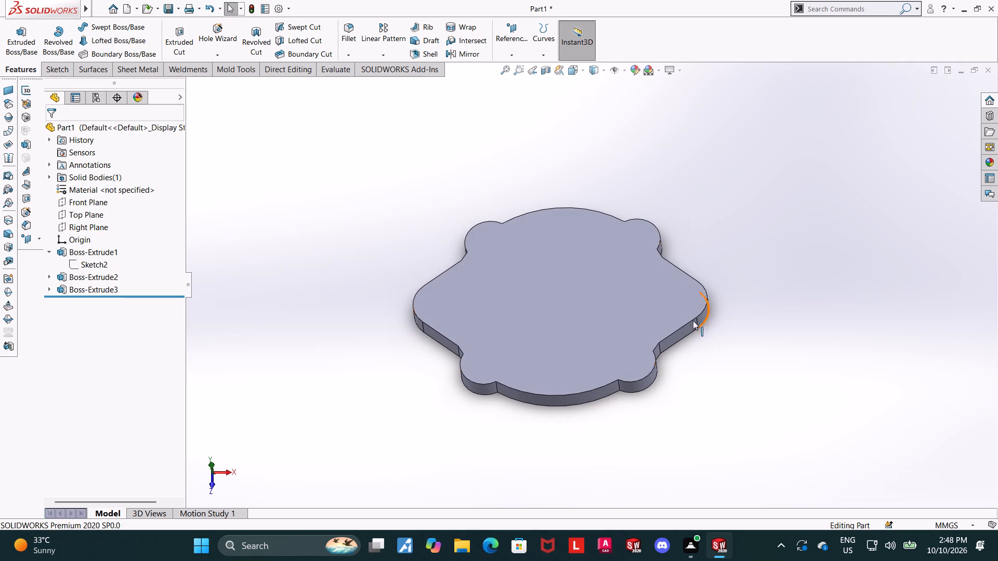
{"action": "left_click", "coordinate": [683, 313]}
{"action": "key", "text": "Escape"}
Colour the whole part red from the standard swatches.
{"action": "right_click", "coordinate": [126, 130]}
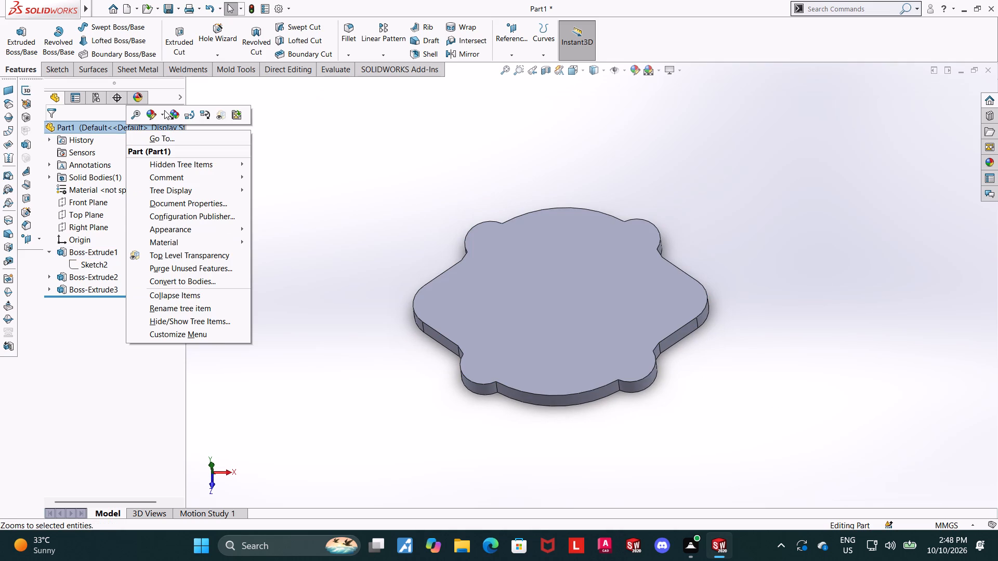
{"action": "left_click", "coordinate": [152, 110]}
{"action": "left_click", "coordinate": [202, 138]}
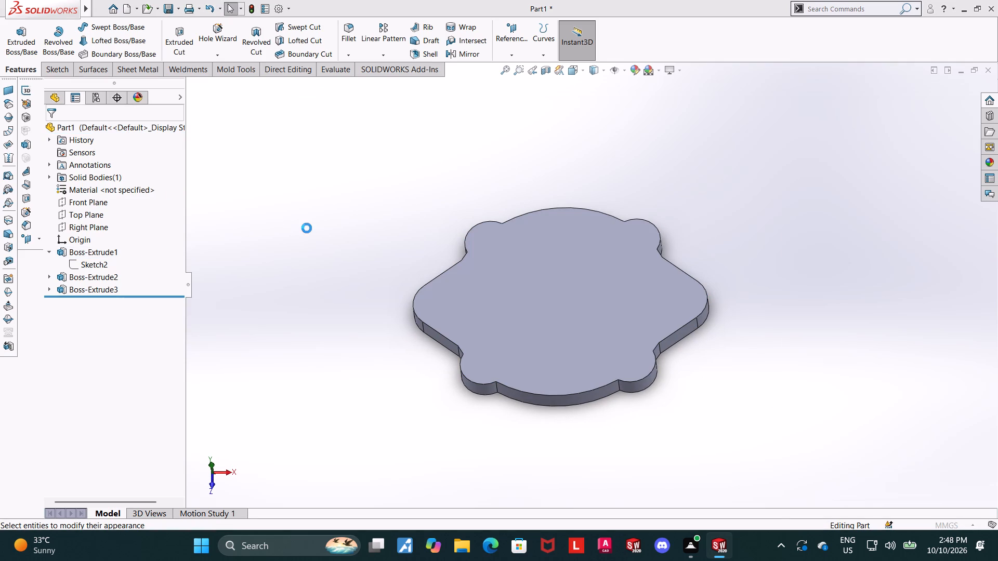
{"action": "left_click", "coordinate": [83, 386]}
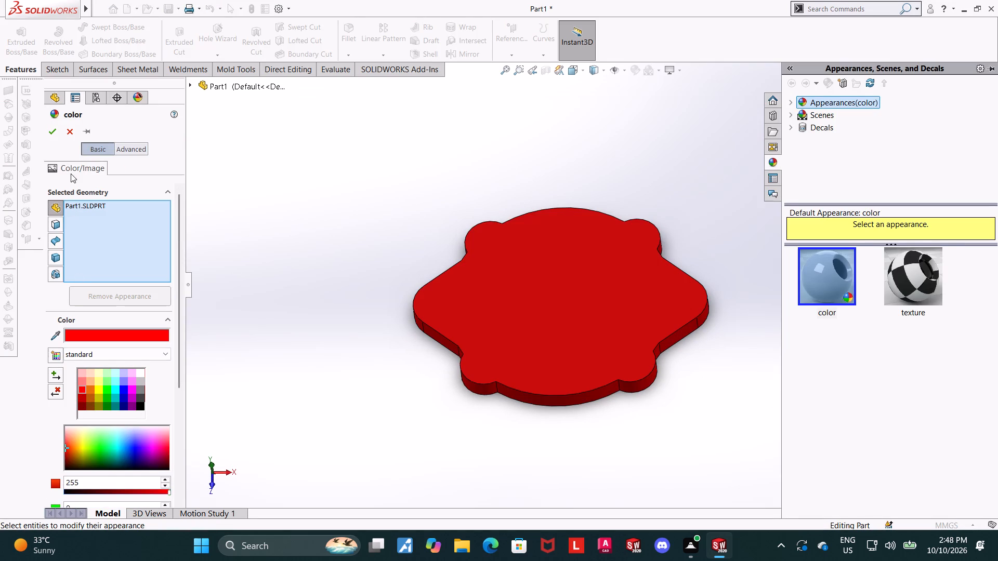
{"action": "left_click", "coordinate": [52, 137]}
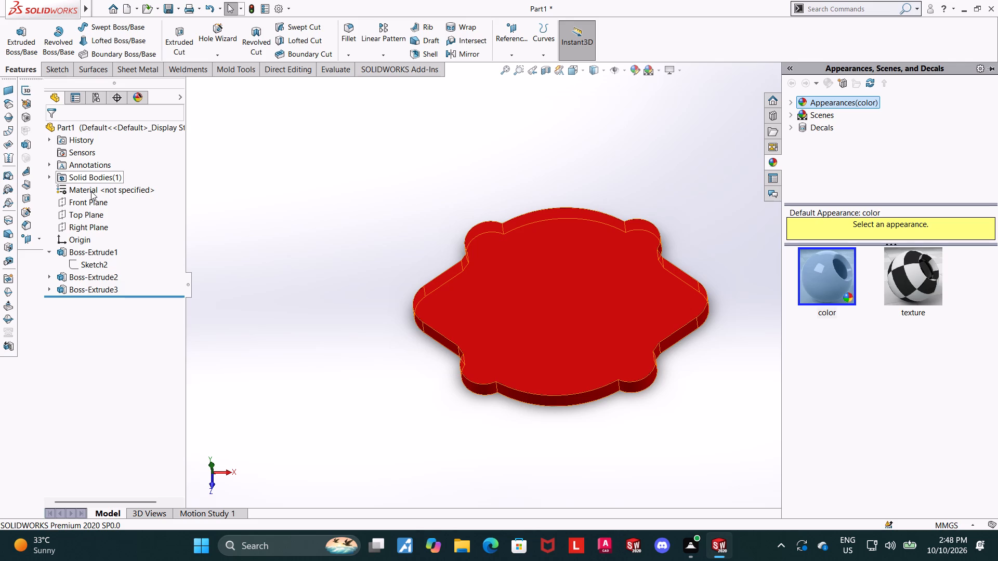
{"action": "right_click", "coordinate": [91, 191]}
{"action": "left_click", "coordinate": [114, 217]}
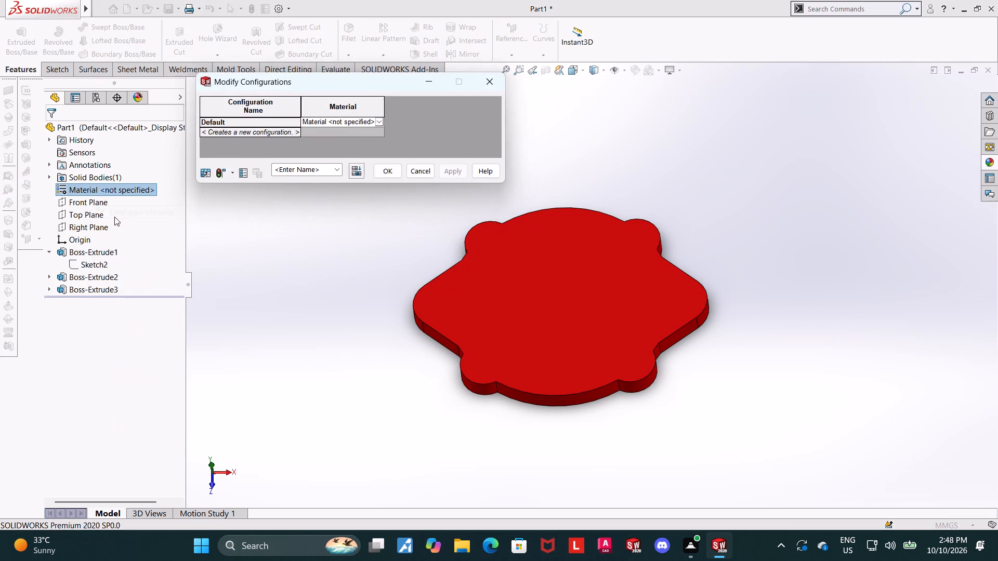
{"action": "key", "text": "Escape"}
Assign the PE High Density material from the Plastics category to the part.
{"action": "right_click", "coordinate": [121, 188]}
{"action": "left_click", "coordinate": [128, 193]}
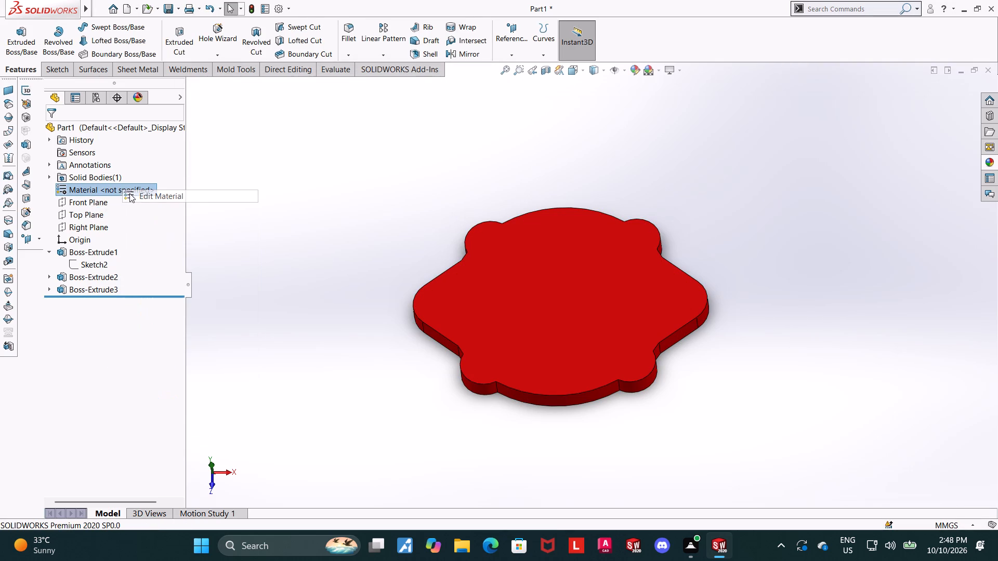
{"action": "scroll", "coordinate": [367, 337], "scroll_direction": "down", "scroll_amount": 7}
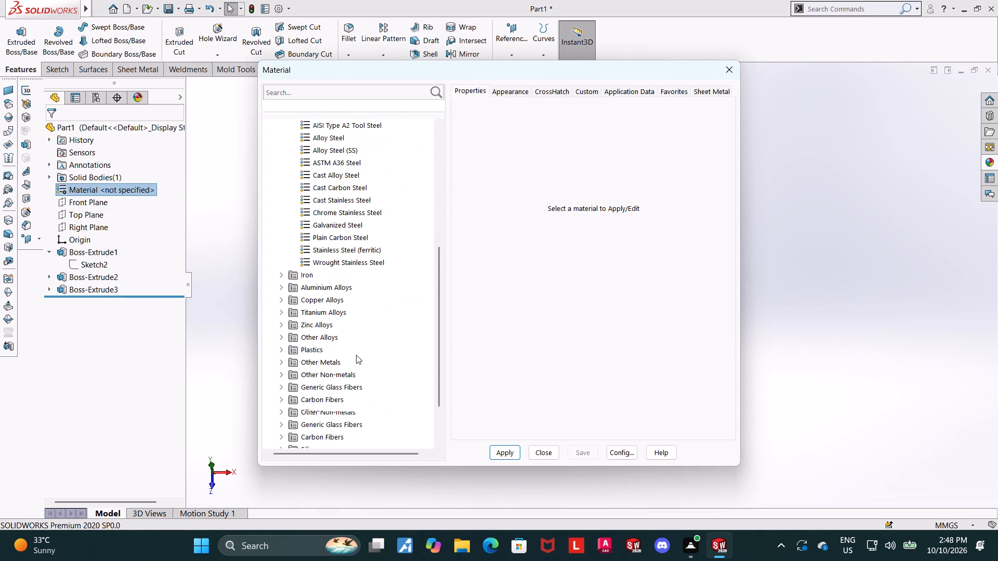
{"action": "scroll", "coordinate": [344, 359], "scroll_direction": "down", "scroll_amount": 1}
{"action": "left_click", "coordinate": [283, 322]}
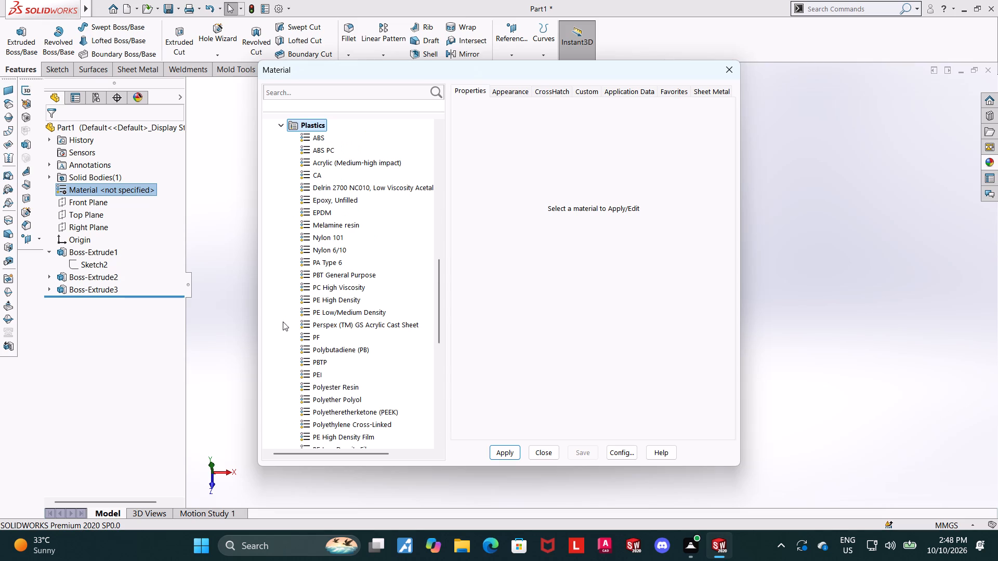
{"action": "scroll", "coordinate": [328, 370], "scroll_direction": "down", "scroll_amount": 2}
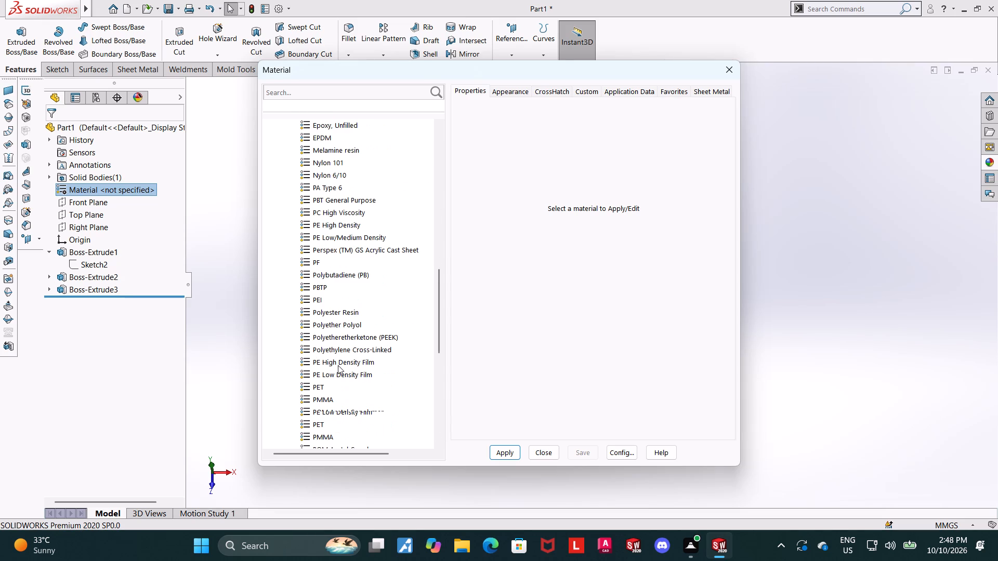
{"action": "scroll", "coordinate": [328, 391], "scroll_direction": "down", "scroll_amount": 4}
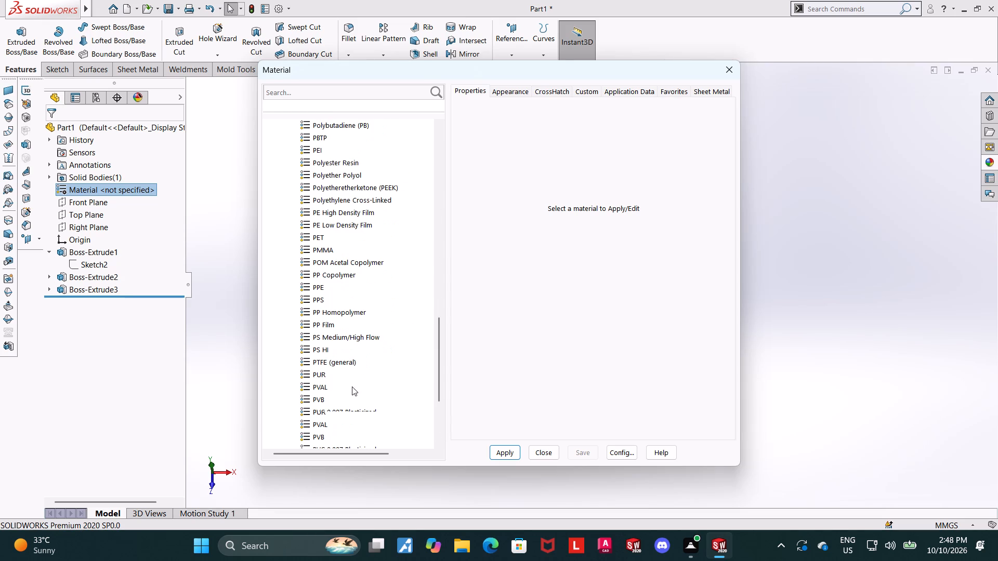
{"action": "scroll", "coordinate": [334, 370], "scroll_direction": "down", "scroll_amount": 2}
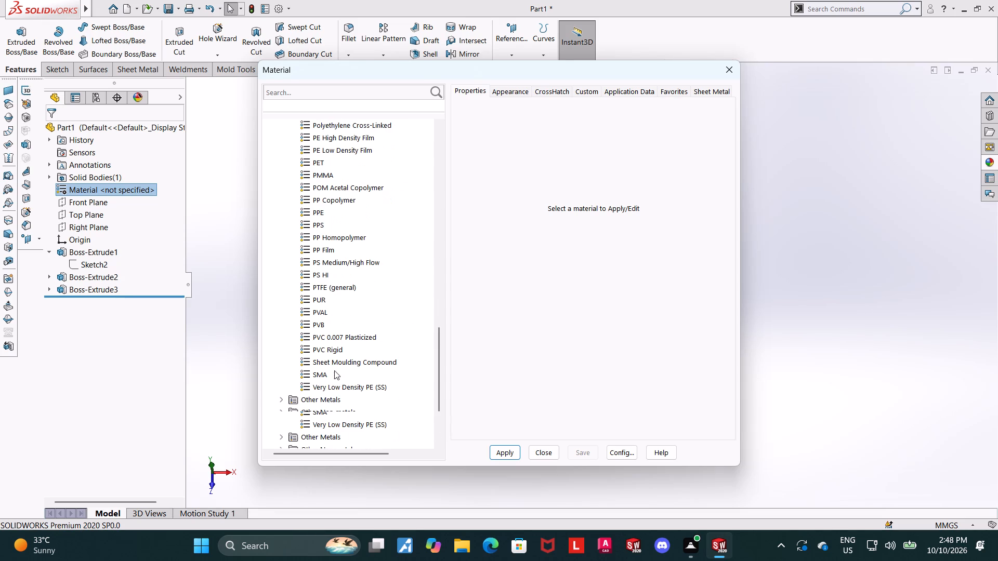
{"action": "scroll", "coordinate": [346, 382], "scroll_direction": "up", "scroll_amount": 7}
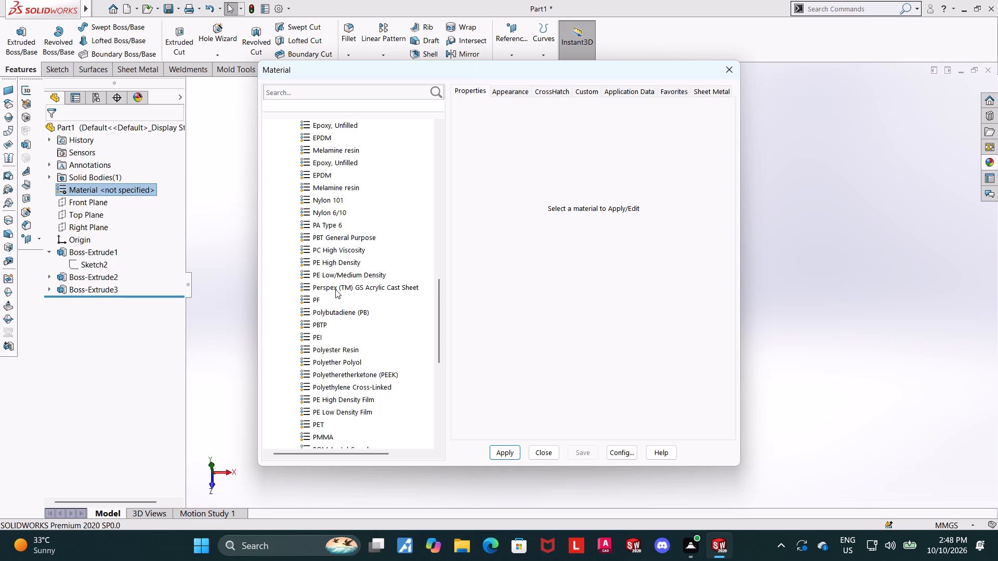
{"action": "double_click", "coordinate": [330, 263]}
{"action": "left_click", "coordinate": [504, 451]}
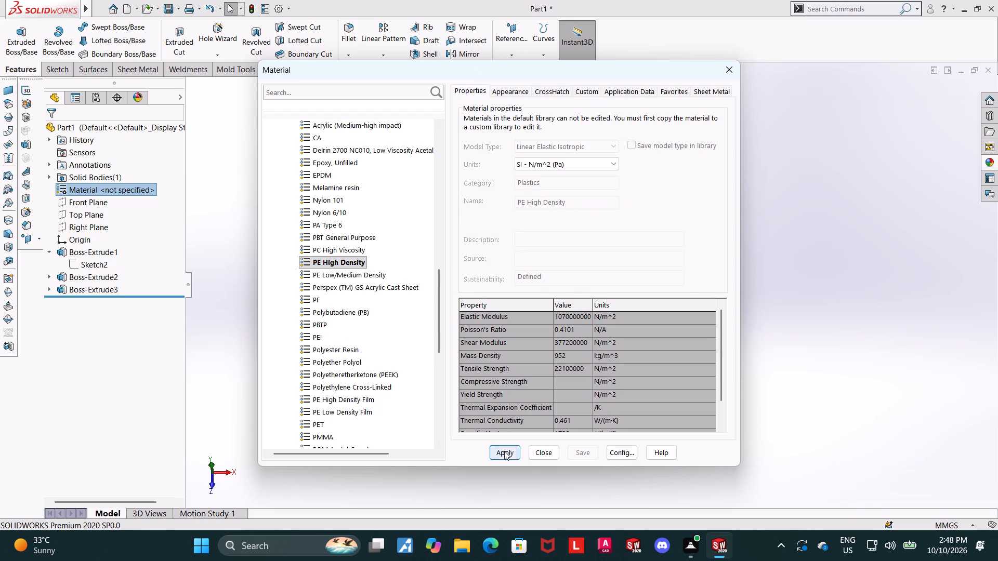
{"action": "left_click", "coordinate": [549, 451]}
{"action": "scroll", "coordinate": [570, 421], "scroll_direction": "up", "scroll_amount": 2}
{"action": "middle_click_drag", "start_coordinate": [615, 363], "coordinate": [611, 324]}
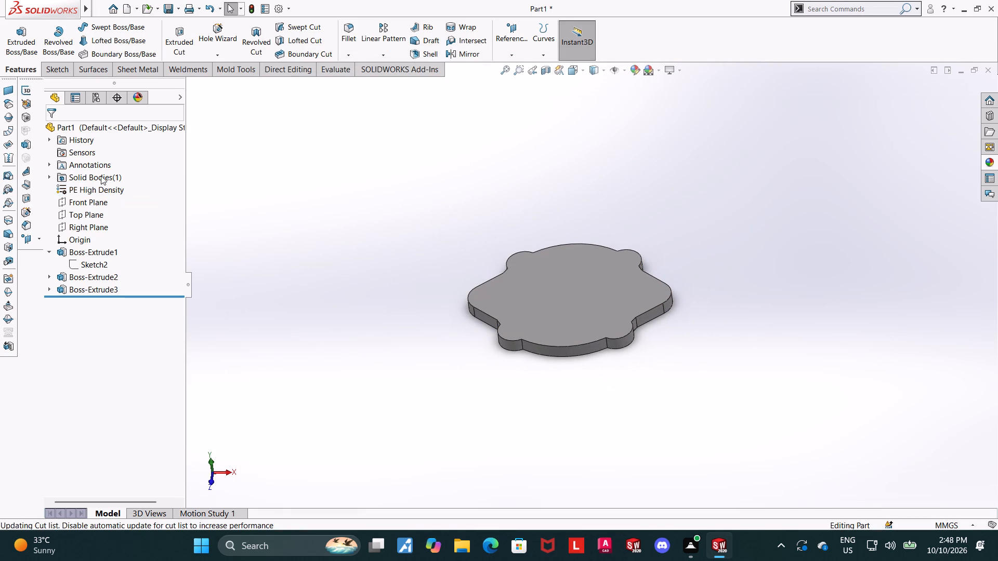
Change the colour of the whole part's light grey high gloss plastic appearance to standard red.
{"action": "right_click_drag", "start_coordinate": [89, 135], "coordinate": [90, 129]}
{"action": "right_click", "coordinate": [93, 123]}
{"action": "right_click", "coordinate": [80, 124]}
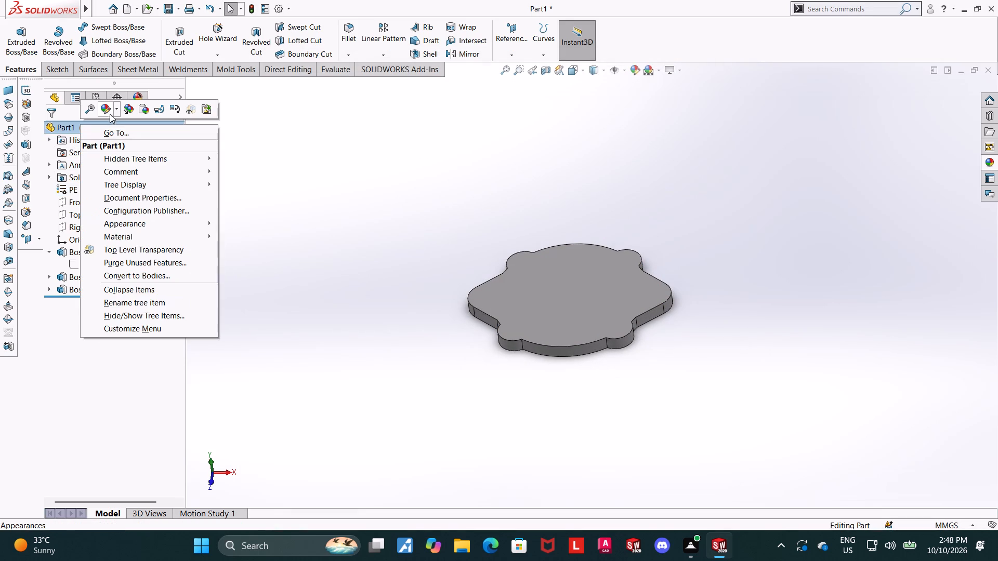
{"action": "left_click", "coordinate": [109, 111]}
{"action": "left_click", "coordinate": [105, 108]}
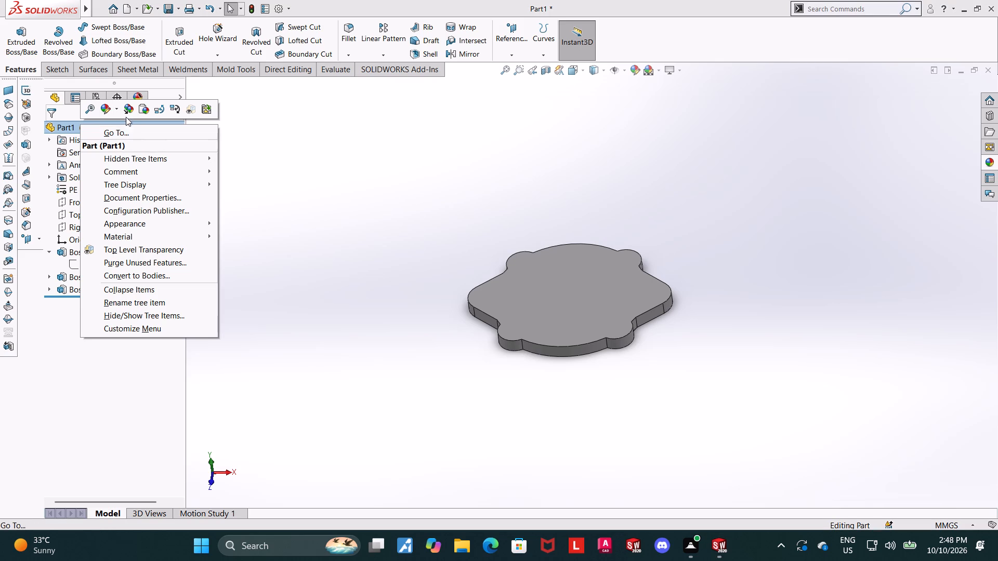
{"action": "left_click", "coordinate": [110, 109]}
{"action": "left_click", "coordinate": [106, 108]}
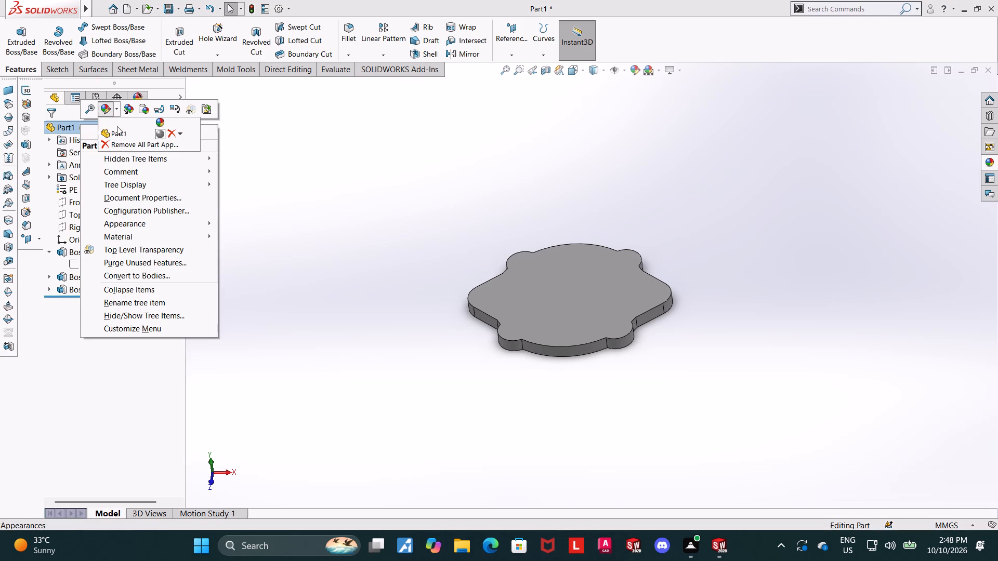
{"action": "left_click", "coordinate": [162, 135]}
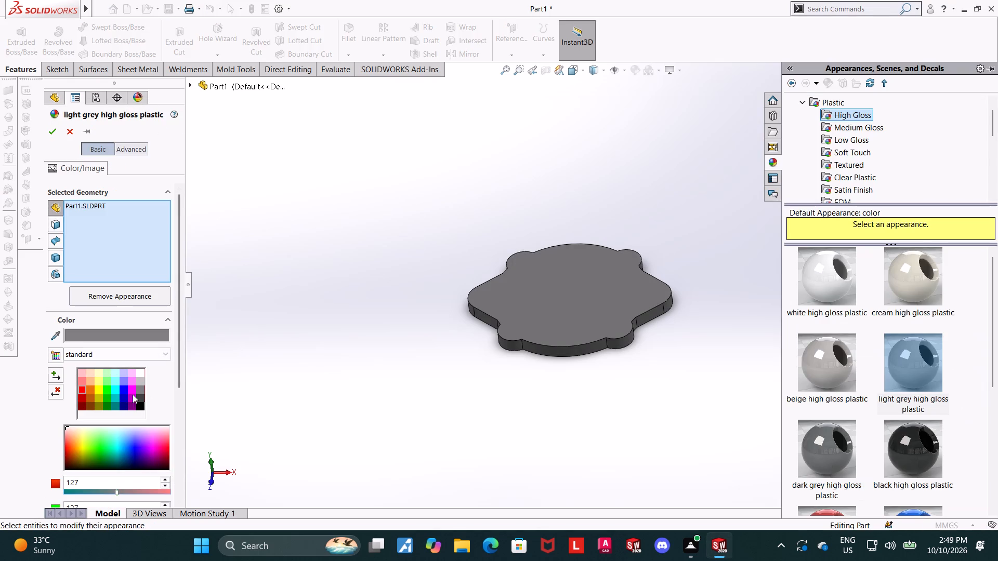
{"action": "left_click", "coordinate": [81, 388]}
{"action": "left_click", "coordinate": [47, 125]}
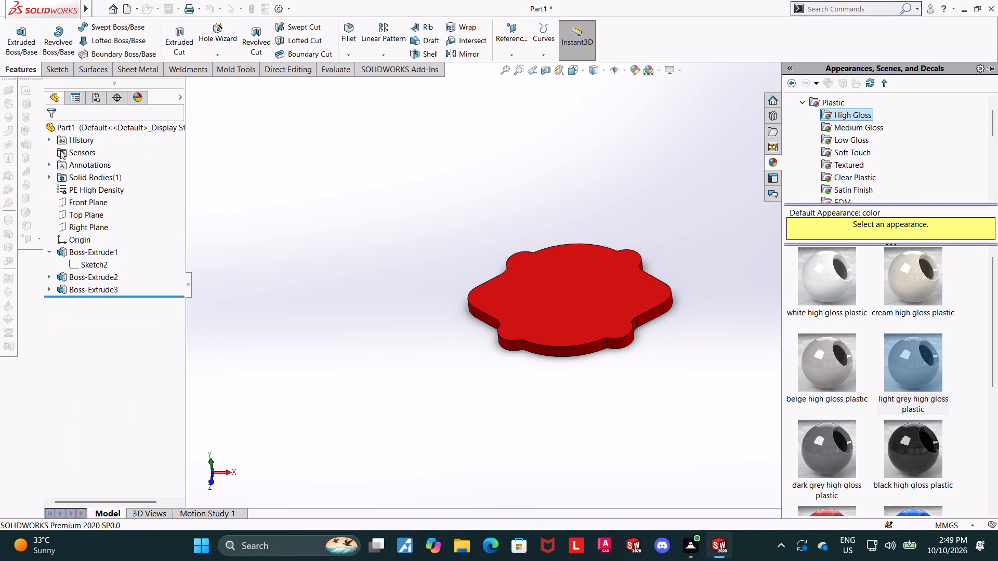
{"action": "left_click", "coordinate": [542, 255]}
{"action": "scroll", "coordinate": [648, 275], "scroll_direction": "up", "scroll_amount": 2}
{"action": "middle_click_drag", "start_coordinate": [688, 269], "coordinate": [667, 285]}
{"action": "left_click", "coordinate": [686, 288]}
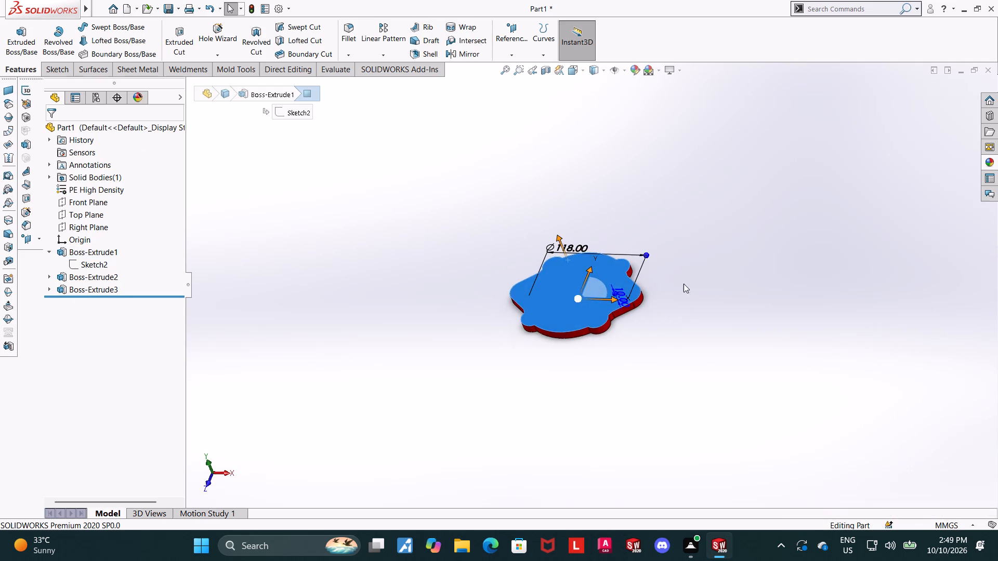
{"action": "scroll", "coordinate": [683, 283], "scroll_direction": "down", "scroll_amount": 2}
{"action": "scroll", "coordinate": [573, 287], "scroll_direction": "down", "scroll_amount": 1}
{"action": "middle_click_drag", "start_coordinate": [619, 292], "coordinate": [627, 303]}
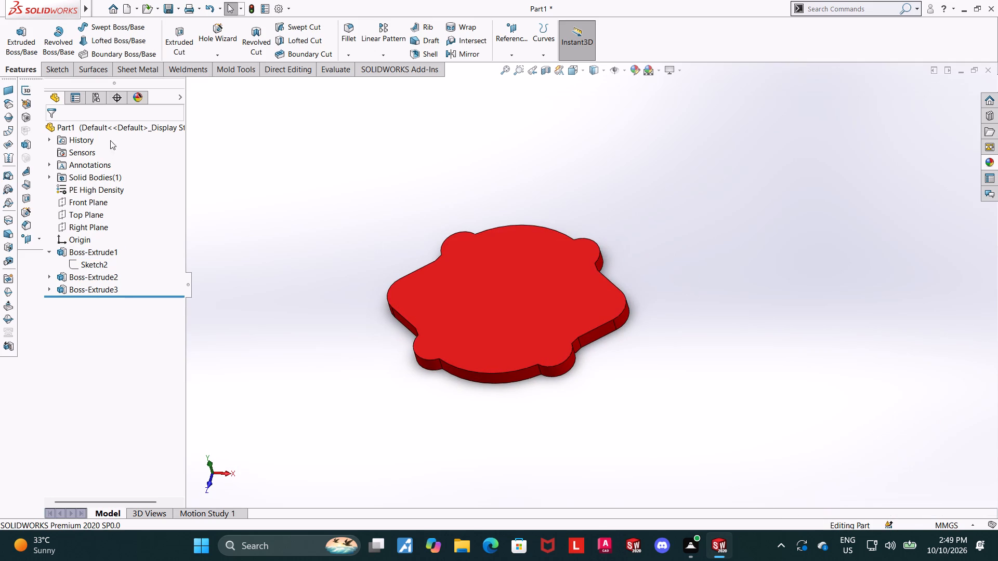
Apply the red high gloss plastic appearance to the whole part.
{"action": "right_click", "coordinate": [116, 122]}
{"action": "left_click", "coordinate": [139, 105]}
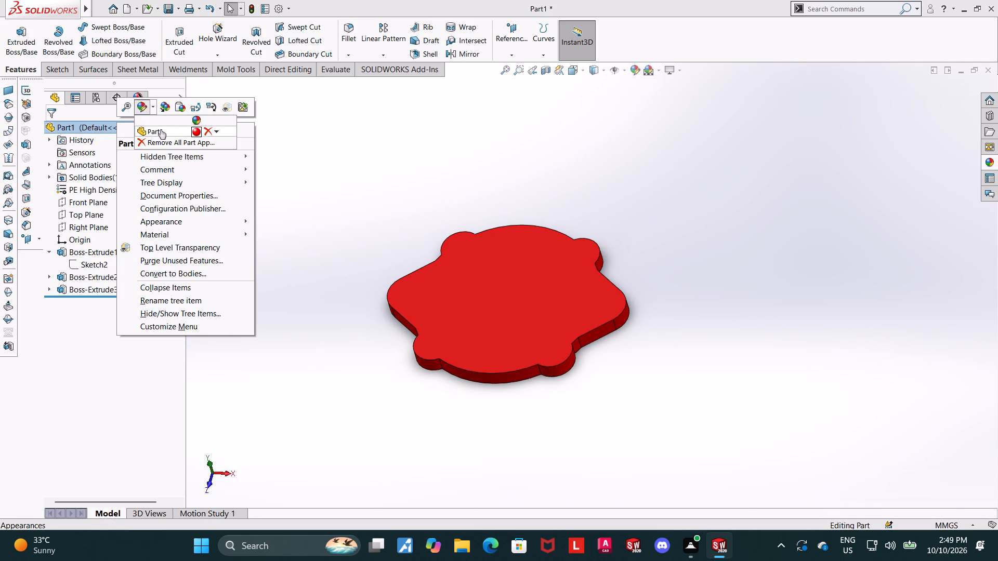
{"action": "left_click", "coordinate": [170, 130]}
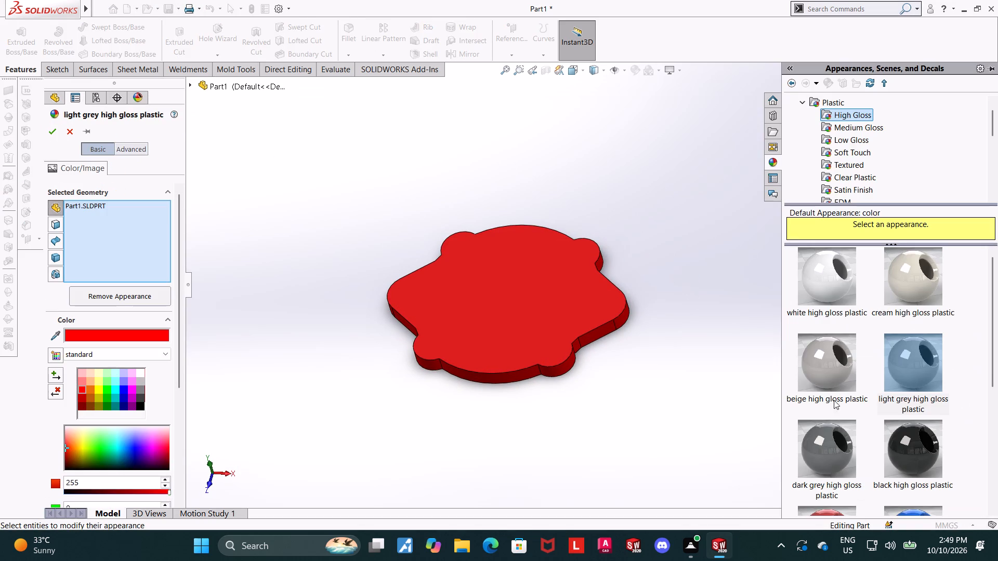
{"action": "scroll", "coordinate": [835, 415], "scroll_direction": "down", "scroll_amount": 6}
{"action": "scroll", "coordinate": [868, 436], "scroll_direction": "up", "scroll_amount": 4}
{"action": "scroll", "coordinate": [804, 469], "scroll_direction": "down", "scroll_amount": 5}
{"action": "left_click", "coordinate": [833, 384]}
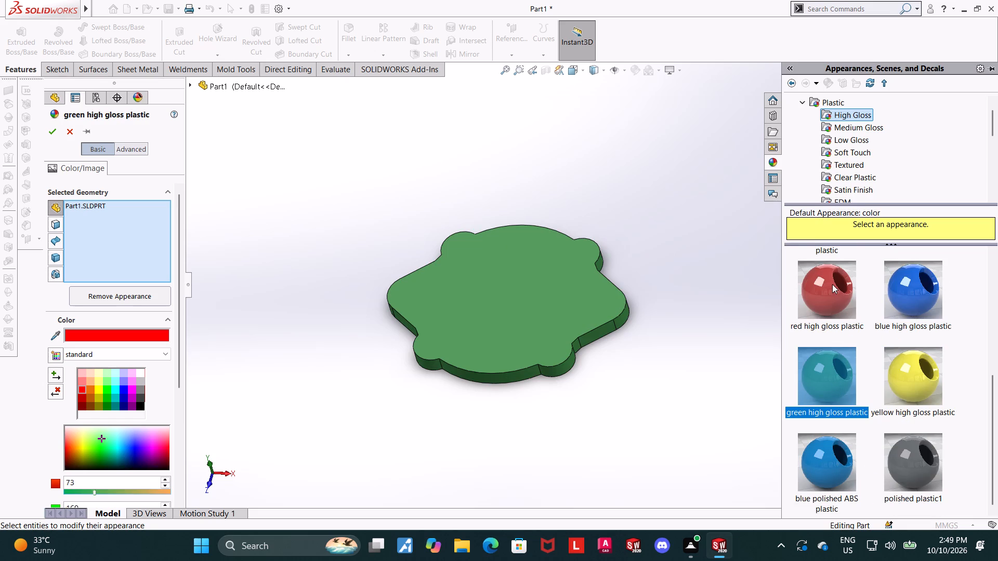
{"action": "left_click", "coordinate": [832, 284]}
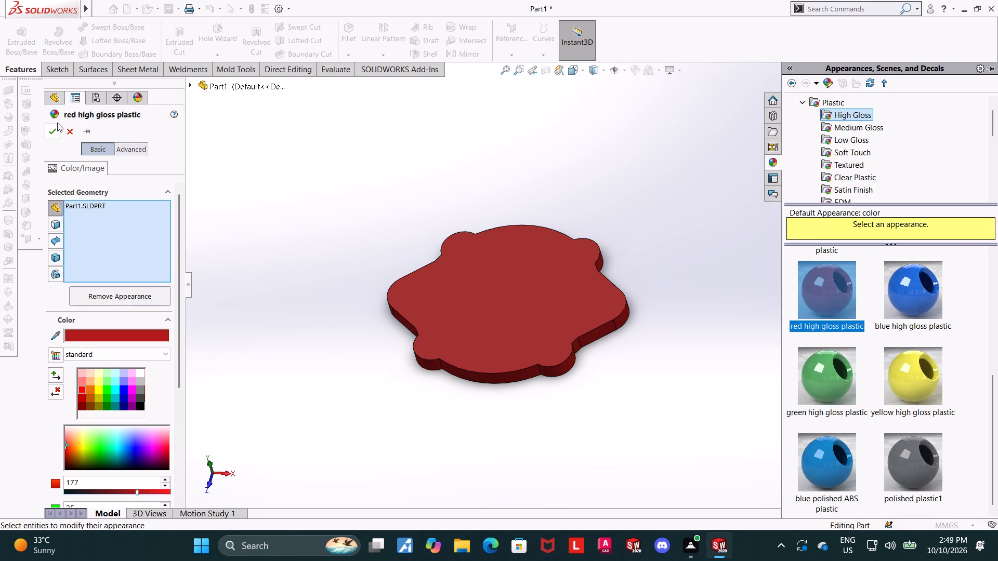
{"action": "left_click", "coordinate": [52, 131]}
{"action": "left_click", "coordinate": [667, 218]}
Start a new sketch on the plate's top face, viewed normal to the sketch plane.
{"action": "scroll", "coordinate": [623, 247], "scroll_direction": "down", "scroll_amount": 2}
{"action": "scroll", "coordinate": [624, 257], "scroll_direction": "up", "scroll_amount": 1}
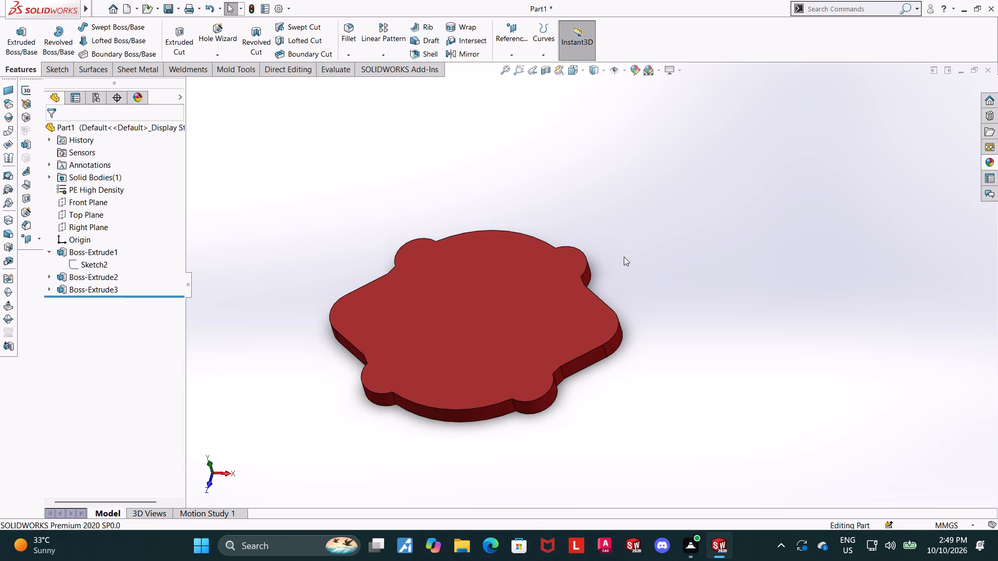
{"action": "middle_click_drag", "start_coordinate": [542, 336], "coordinate": [552, 260]}
{"action": "middle_click_drag", "start_coordinate": [545, 255], "coordinate": [519, 278]}
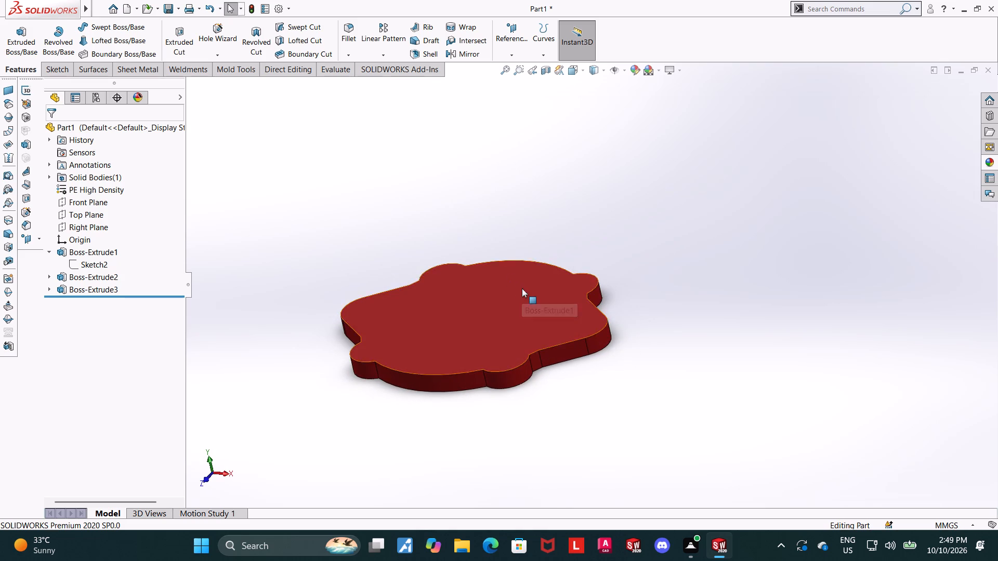
{"action": "middle_click_drag", "start_coordinate": [522, 289], "coordinate": [537, 322]}
{"action": "left_click", "coordinate": [523, 301]}
{"action": "left_click", "coordinate": [566, 272]}
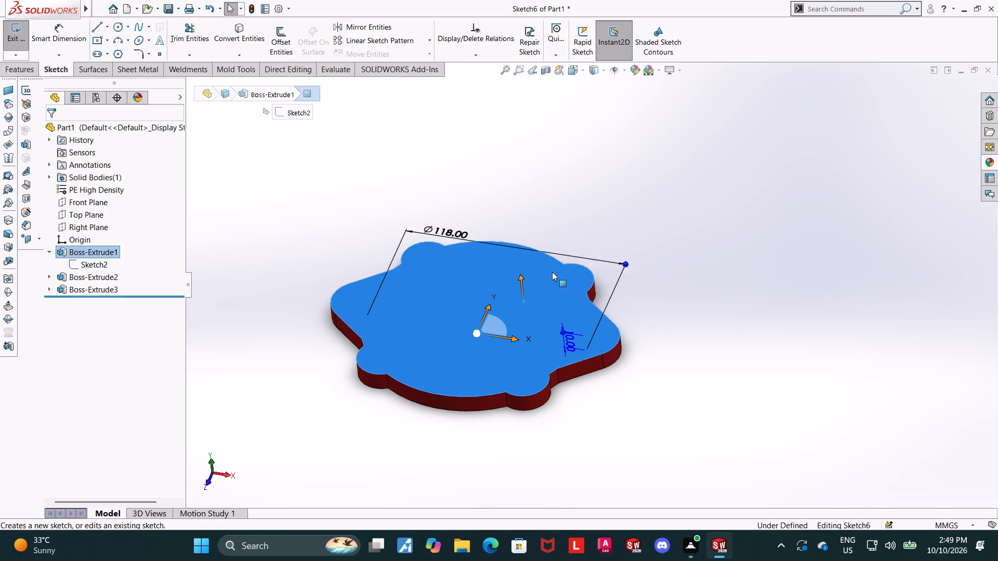
{"action": "left_click", "coordinate": [61, 306]}
{"action": "left_click", "coordinate": [90, 290]}
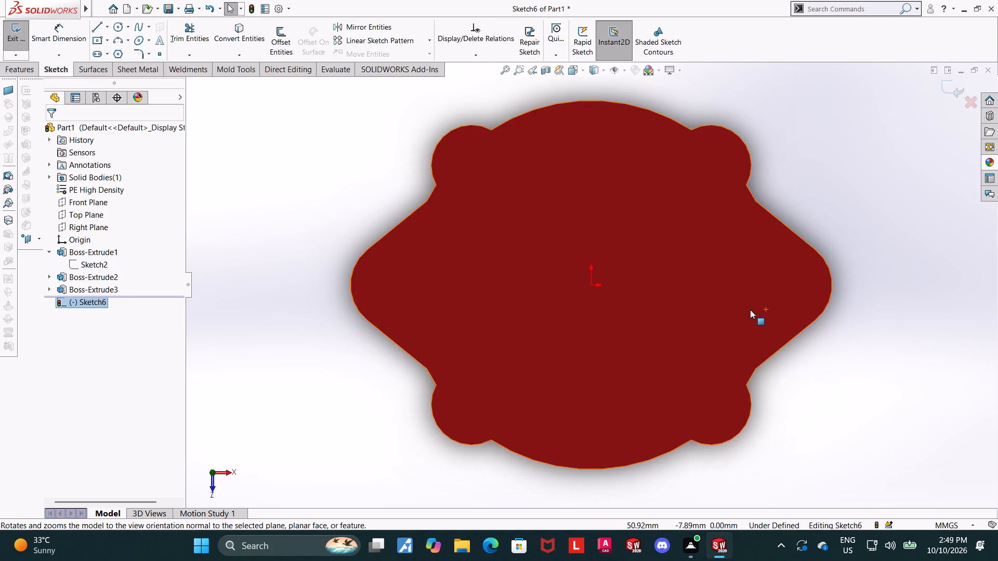
{"action": "scroll", "coordinate": [750, 310], "scroll_direction": "up", "scroll_amount": 2}
{"action": "scroll", "coordinate": [749, 310], "scroll_direction": "down", "scroll_amount": 1}
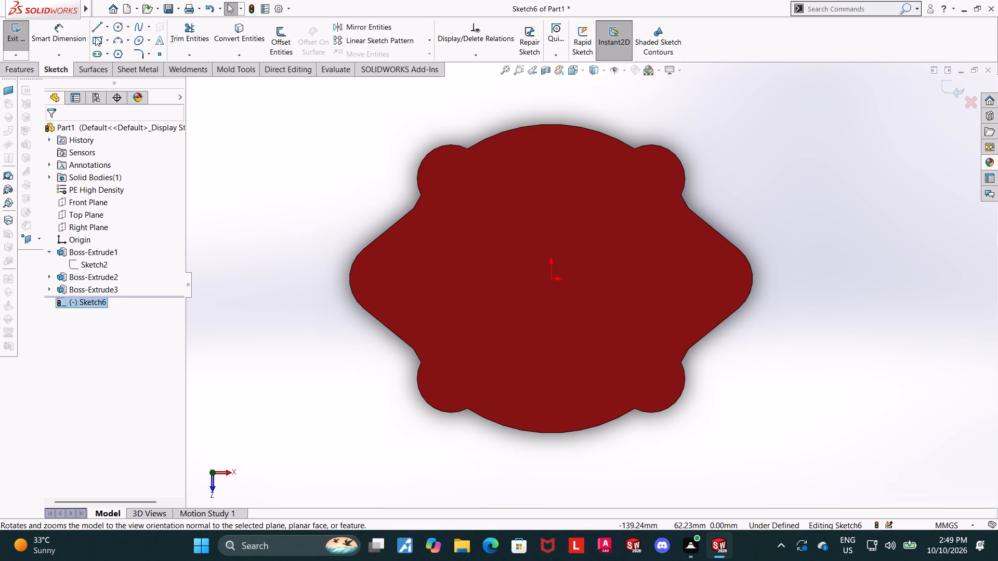
Sketch a circle about 82 mm in diameter centred on the origin on the plate's top face.
{"action": "left_click", "coordinate": [117, 26]}
{"action": "left_click", "coordinate": [550, 279]}
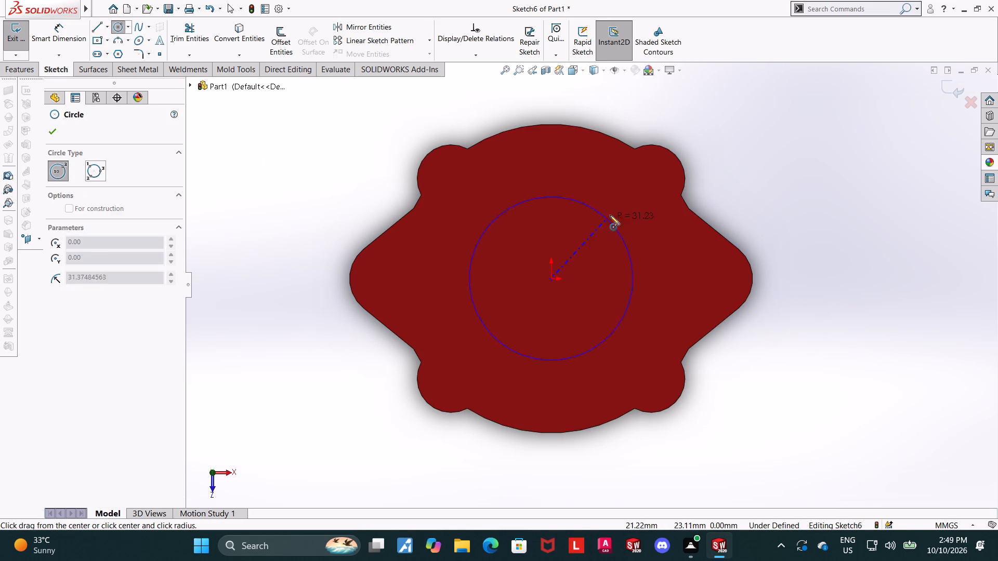
{"action": "left_click", "coordinate": [627, 204]}
{"action": "key", "text": "Escape"}
Dimension the circle's diameter above the plate and set it to 47.5*2, giving 95 mm.
{"action": "left_click", "coordinate": [48, 29]}
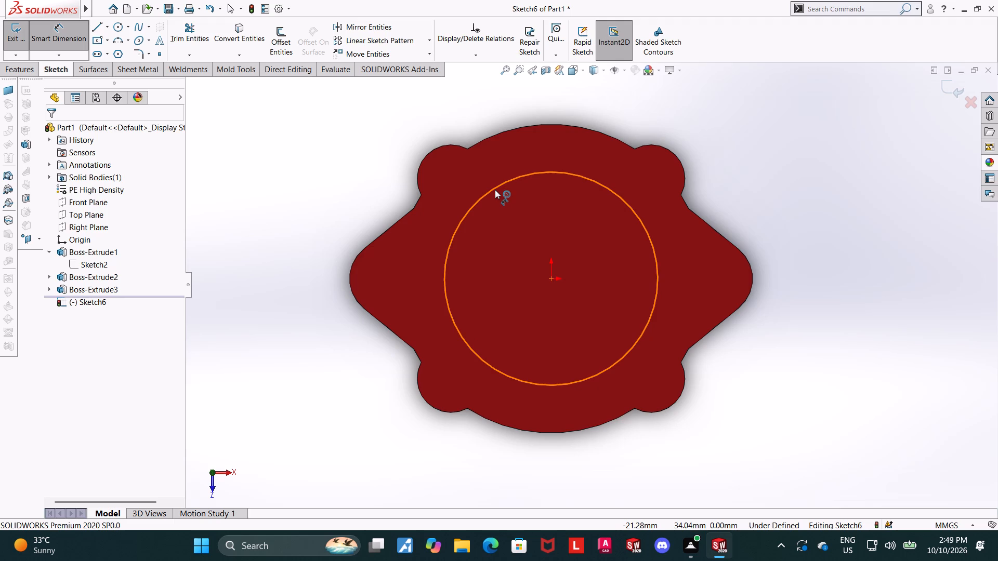
{"action": "left_click", "coordinate": [495, 190]}
{"action": "scroll", "coordinate": [495, 190], "scroll_direction": "down", "scroll_amount": 1}
{"action": "scroll", "coordinate": [495, 193], "scroll_direction": "up", "scroll_amount": 1}
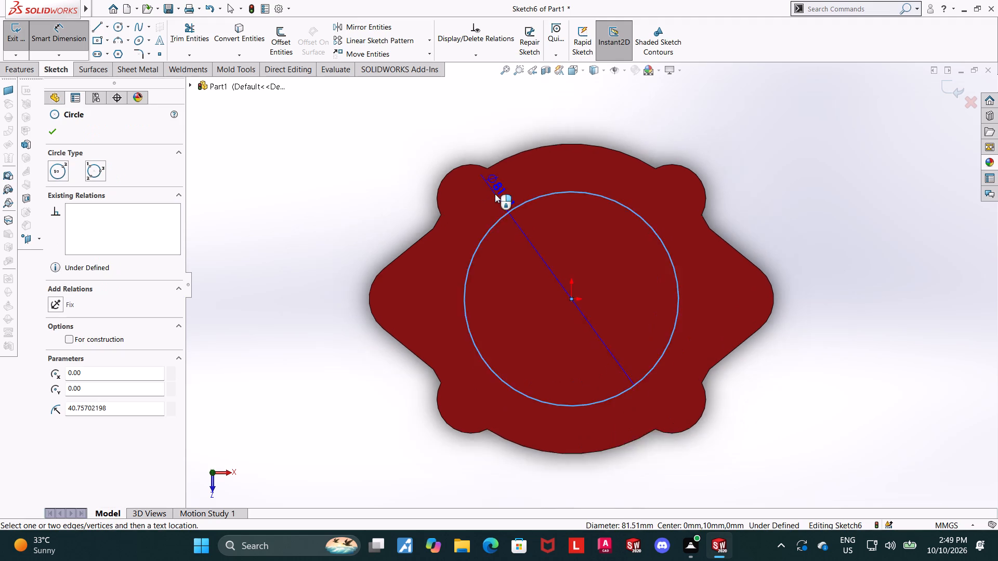
{"action": "scroll", "coordinate": [495, 194], "scroll_direction": "up", "scroll_amount": 1}
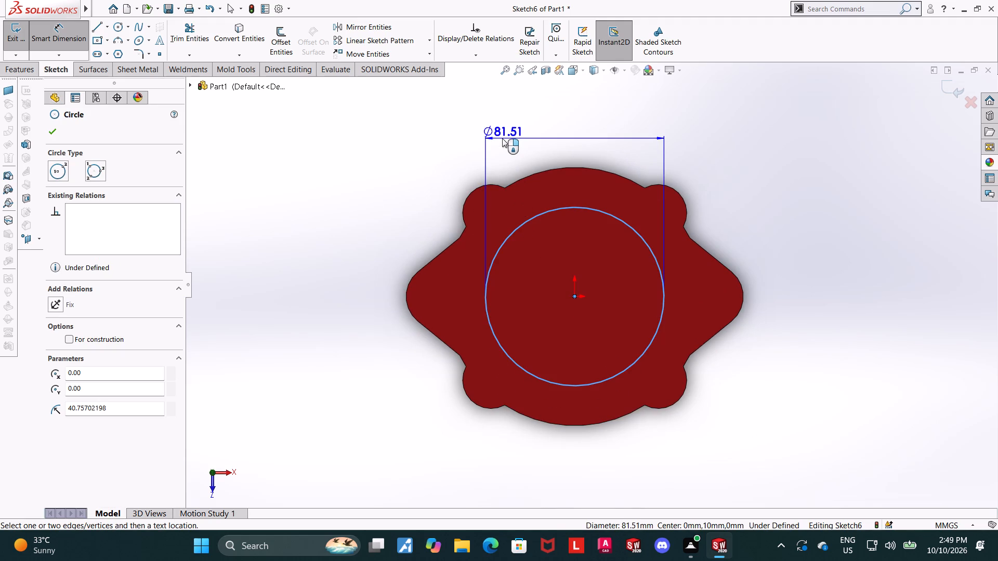
{"action": "left_click", "coordinate": [502, 138]}
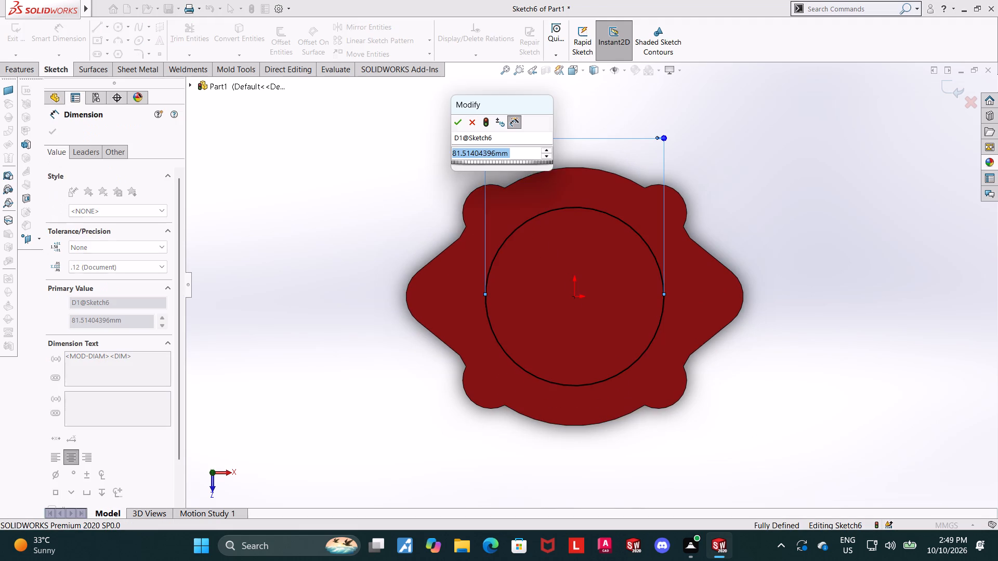
{"action": "type", "text": "47.5"}
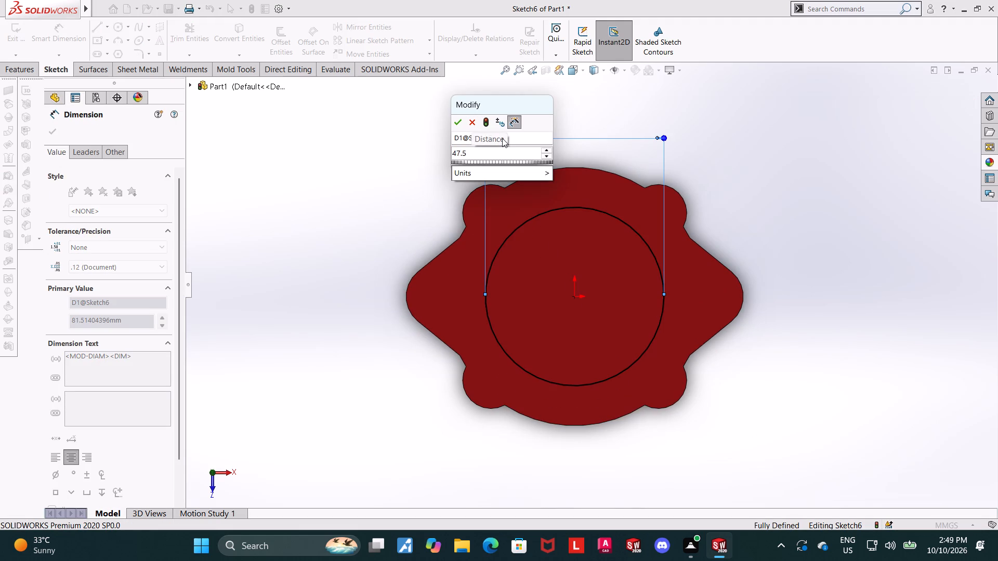
{"action": "type", "text": "*2"}
{"action": "key", "text": "Return"}
{"action": "key", "text": "Escape"}
{"action": "key", "text": "Escape"}
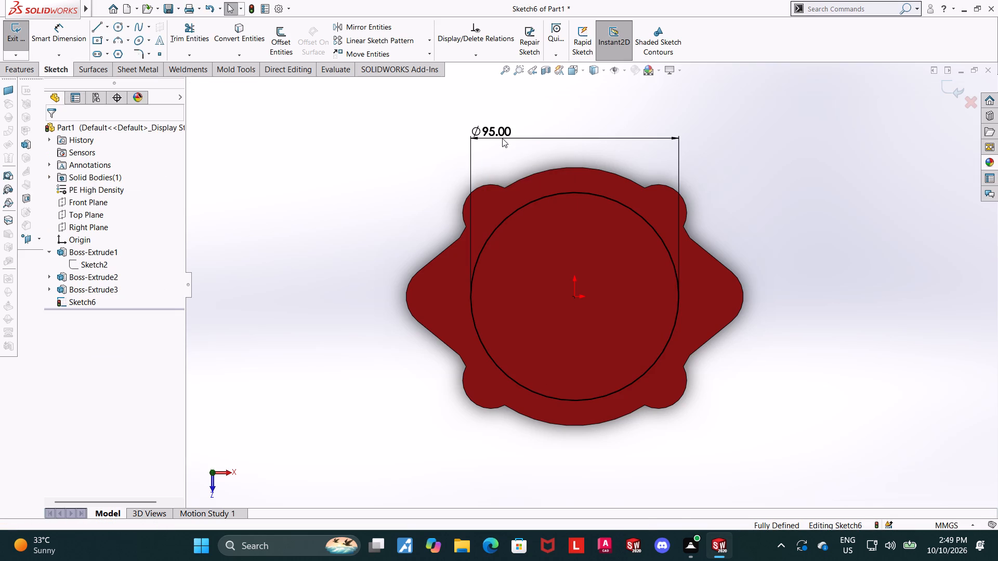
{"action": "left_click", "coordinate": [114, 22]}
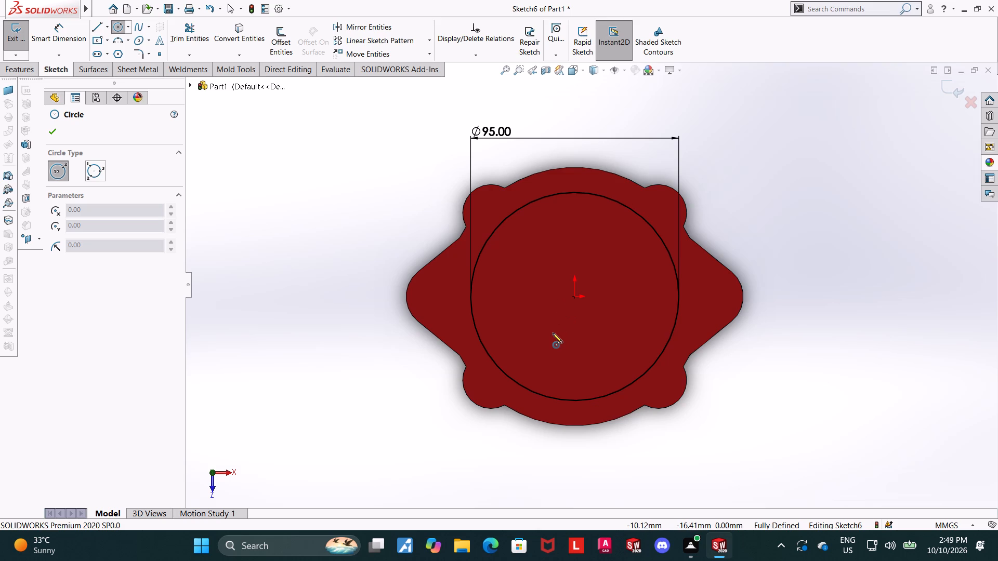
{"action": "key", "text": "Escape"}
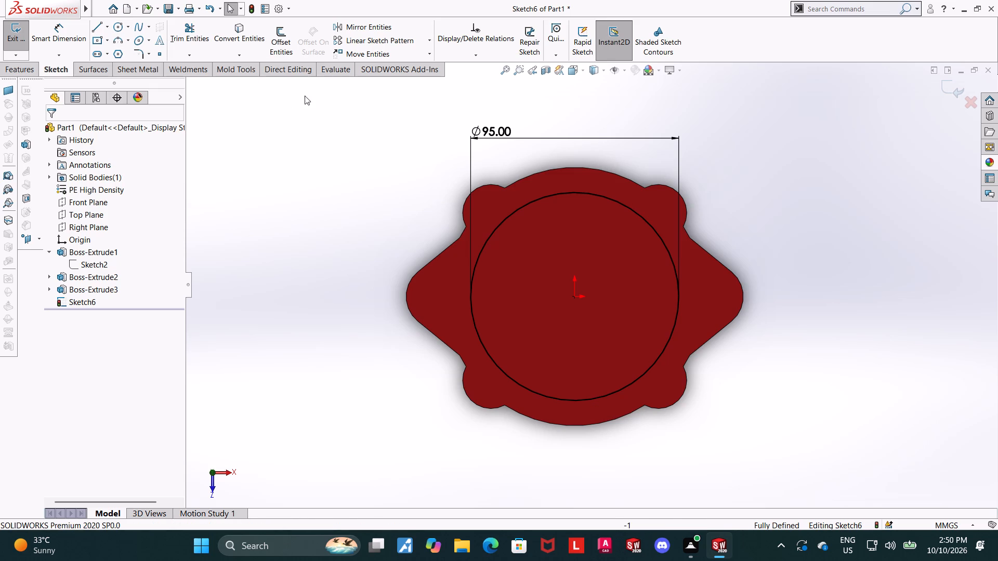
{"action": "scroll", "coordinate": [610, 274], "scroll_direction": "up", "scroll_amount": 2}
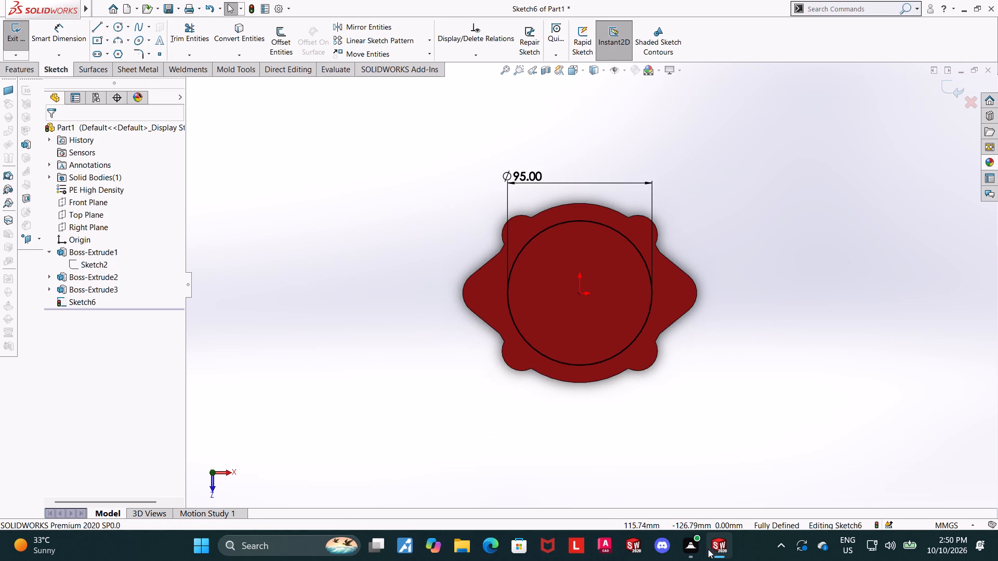
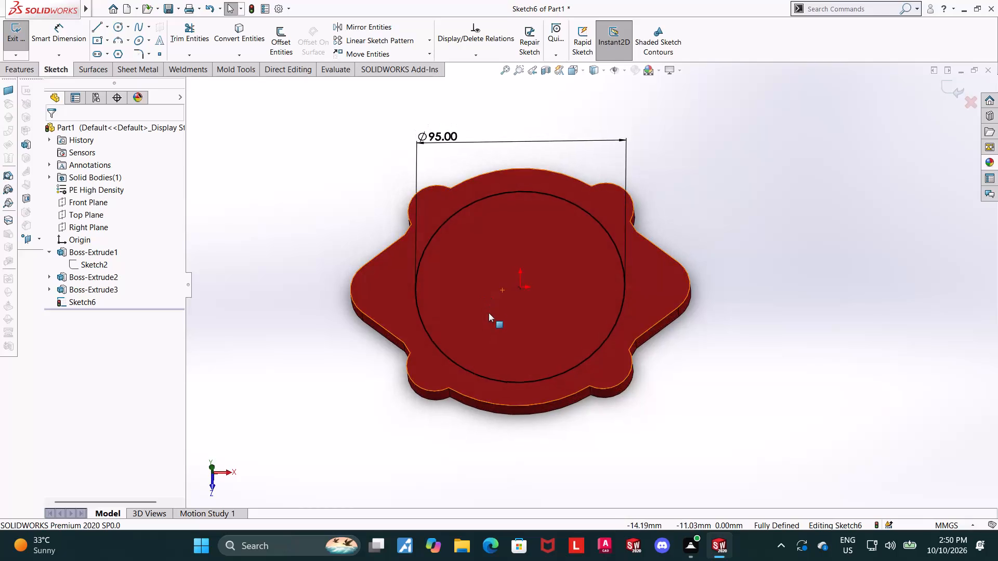
Extrude the 95 mm circle upward from the plate's top face as a 12 mm blind boss with merged result.
{"action": "scroll", "coordinate": [488, 313], "scroll_direction": "up", "scroll_amount": 1}
{"action": "middle_click_drag", "start_coordinate": [488, 313], "coordinate": [486, 291]}
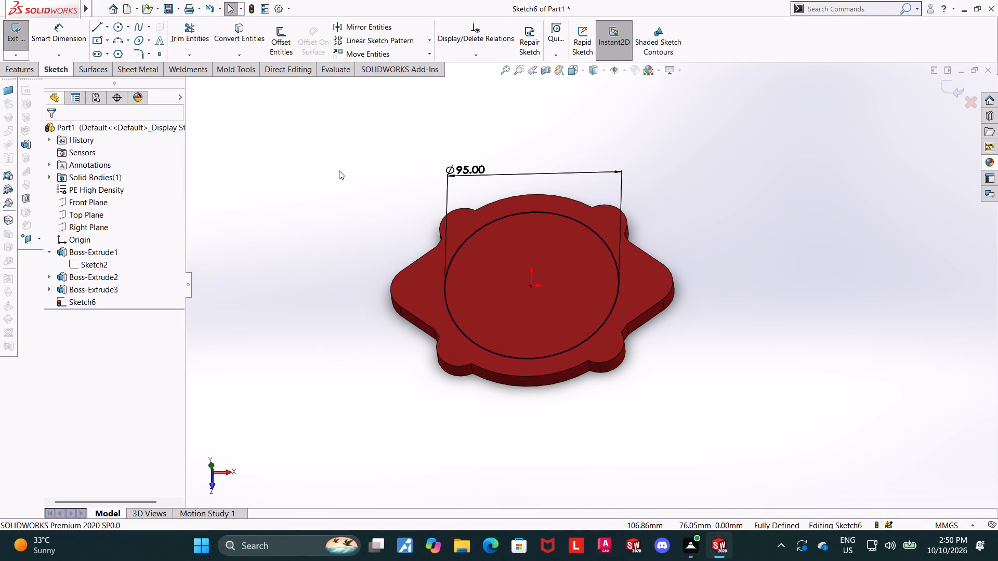
{"action": "left_click", "coordinate": [951, 88]}
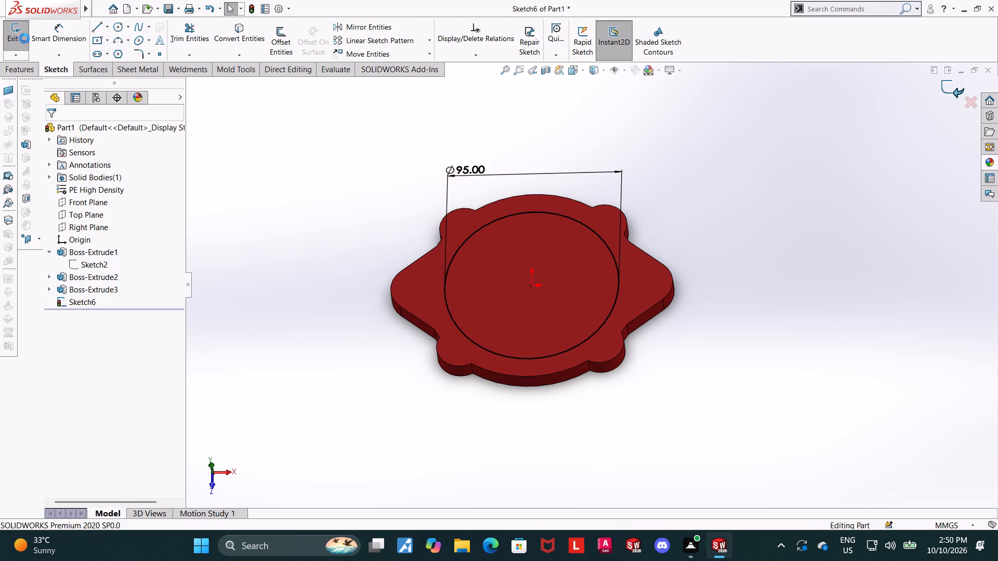
{"action": "left_click", "coordinate": [25, 38]}
{"action": "middle_click_drag", "start_coordinate": [724, 216], "coordinate": [727, 181]}
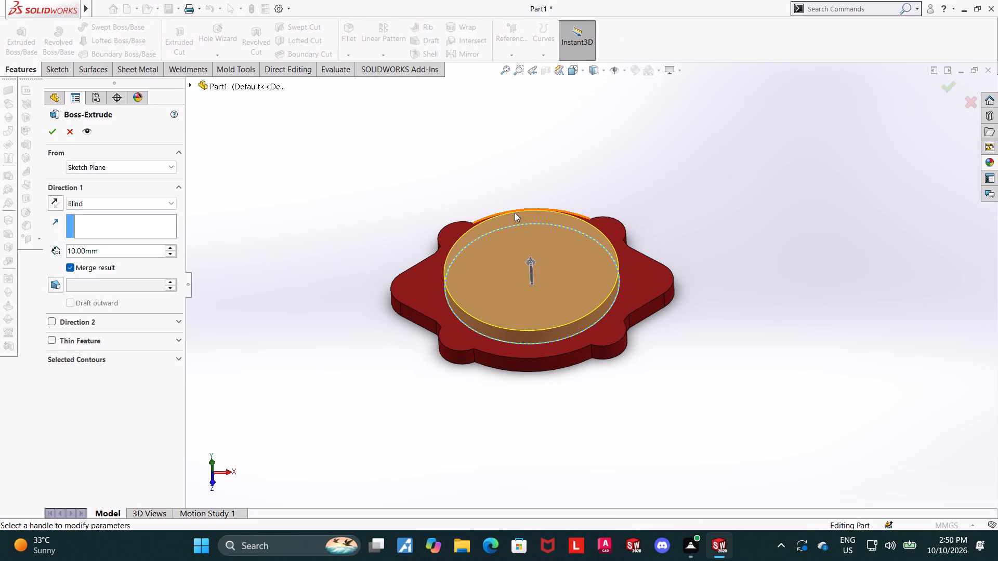
{"action": "scroll", "coordinate": [599, 234], "scroll_direction": "down", "scroll_amount": 1}
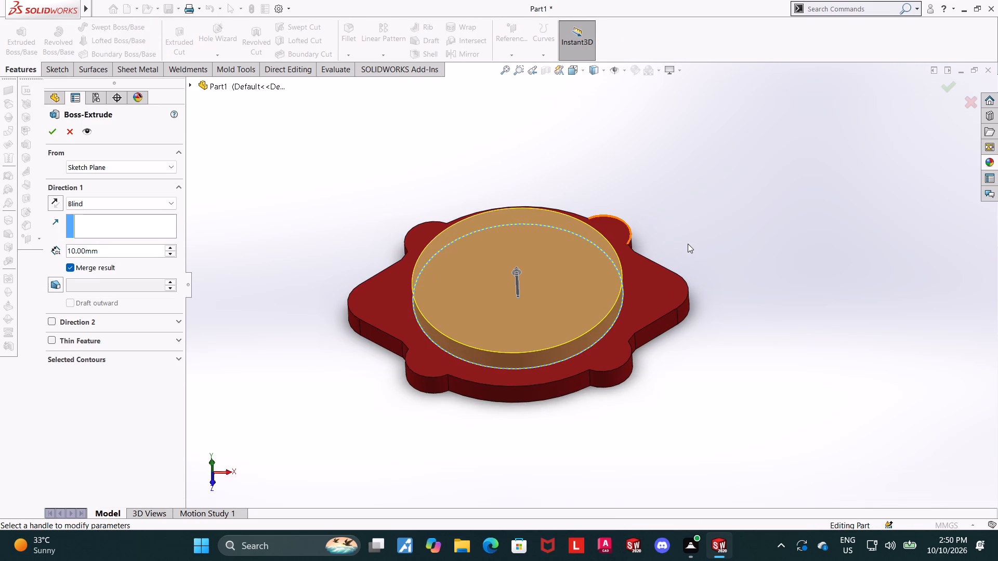
{"action": "left_click", "coordinate": [108, 250]}
{"action": "left_click_drag", "start_coordinate": [121, 251], "coordinate": [14, 251]}
{"action": "type", "text": "12"}
{"action": "key", "text": "Return"}
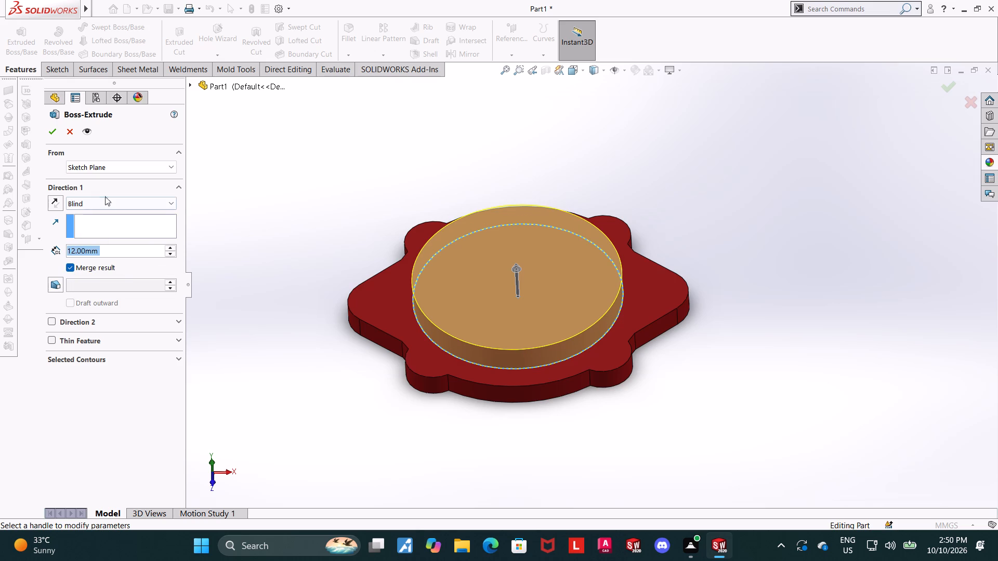
{"action": "left_click", "coordinate": [50, 135]}
Examine the raised circular boss and the lobed plate from the side and from above.
{"action": "left_click", "coordinate": [775, 217]}
{"action": "middle_click_drag", "start_coordinate": [739, 302], "coordinate": [744, 286]}
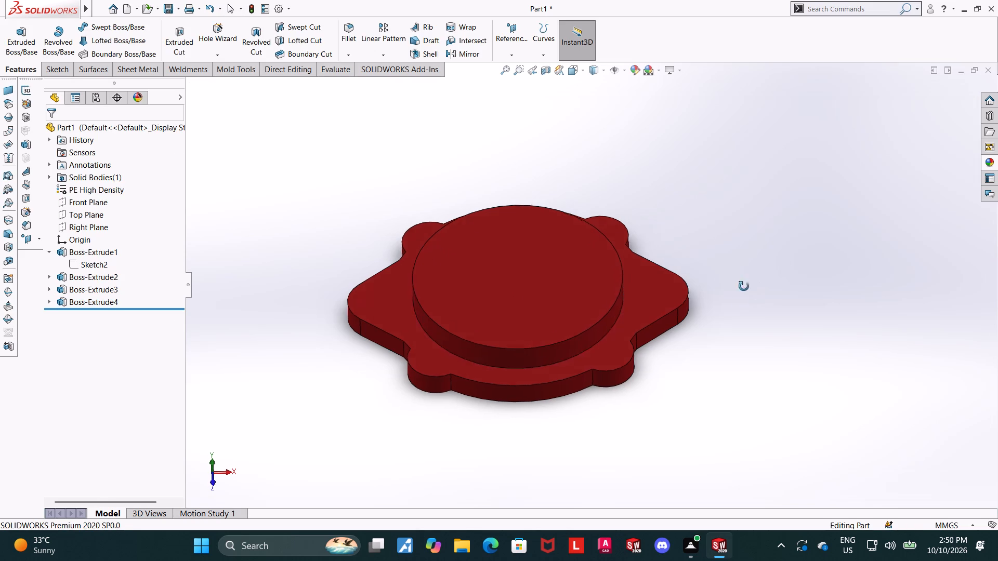
{"action": "middle_click_drag", "start_coordinate": [744, 286], "coordinate": [721, 203]}
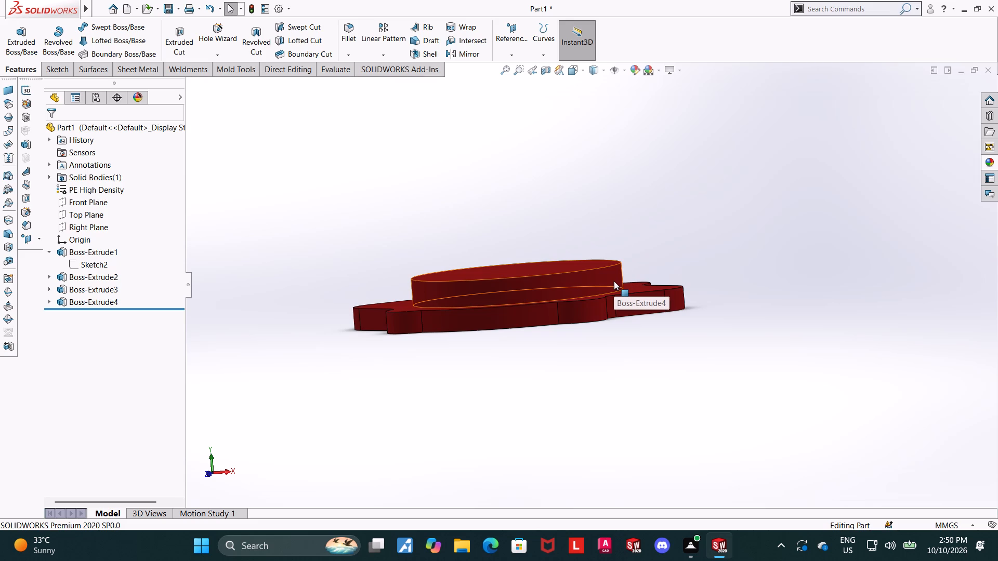
{"action": "middle_click_drag", "start_coordinate": [603, 223], "coordinate": [606, 229]}
{"action": "scroll", "coordinate": [546, 250], "scroll_direction": "down", "scroll_amount": 2}
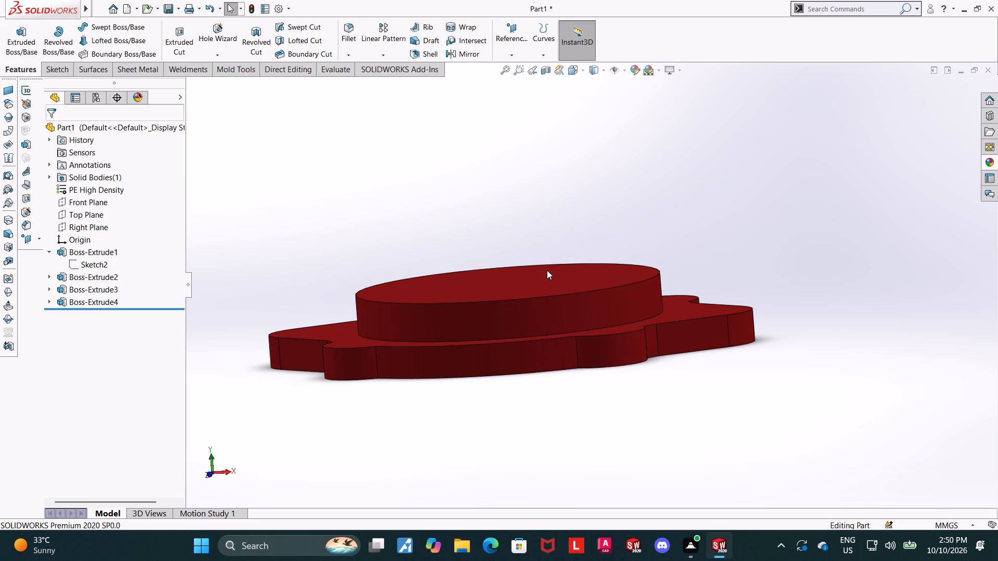
{"action": "scroll", "coordinate": [547, 270], "scroll_direction": "up", "scroll_amount": 2}
{"action": "scroll", "coordinate": [534, 279], "scroll_direction": "down", "scroll_amount": 3}
{"action": "middle_click_drag", "start_coordinate": [676, 288], "coordinate": [684, 337]}
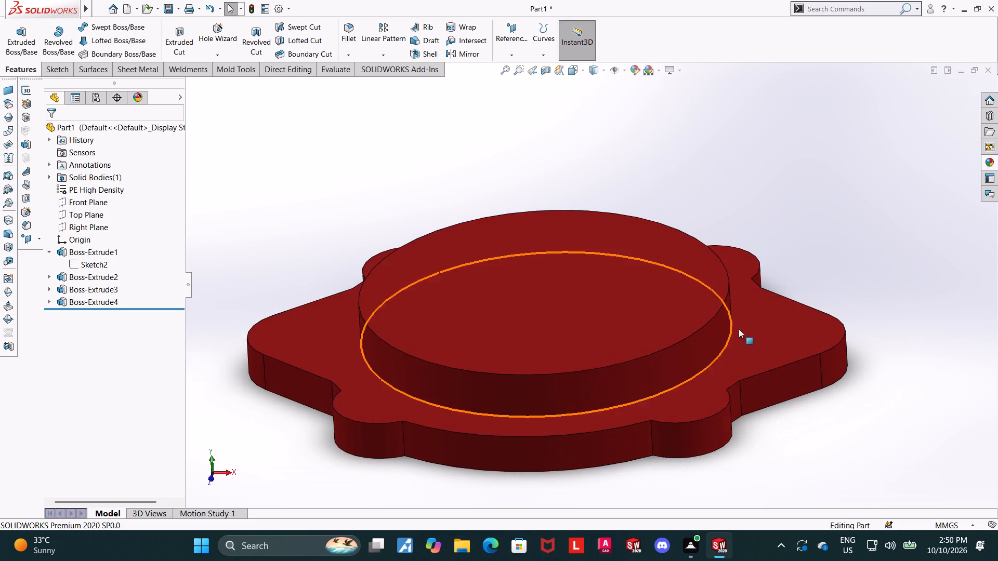
{"action": "scroll", "coordinate": [739, 329], "scroll_direction": "up", "scroll_amount": 1}
{"action": "middle_click_drag", "start_coordinate": [776, 316], "coordinate": [782, 351]}
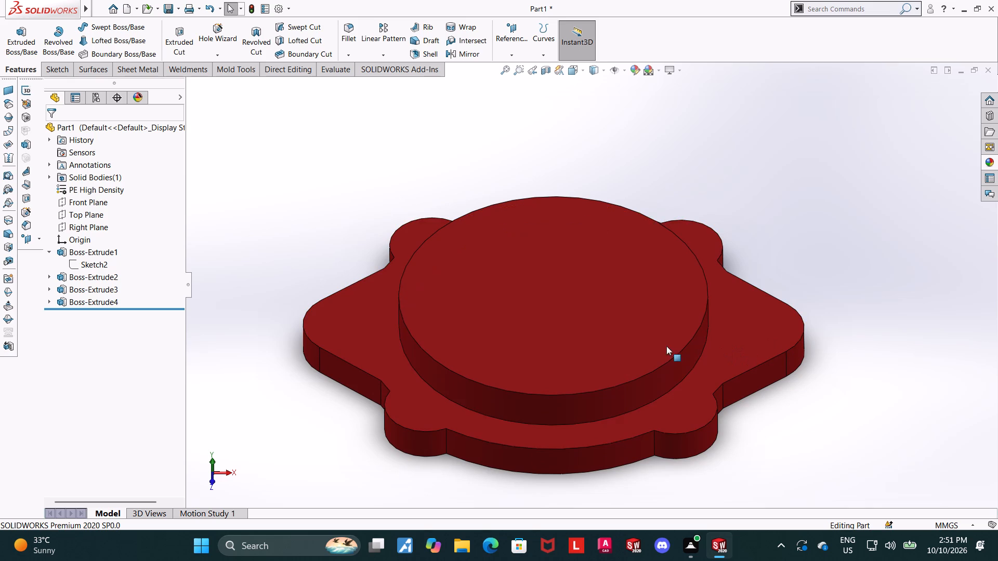
Reopen the raised boss's 95 mm circle sketch for editing, viewed normal to the sketch plane.
{"action": "left_click", "coordinate": [45, 298]}
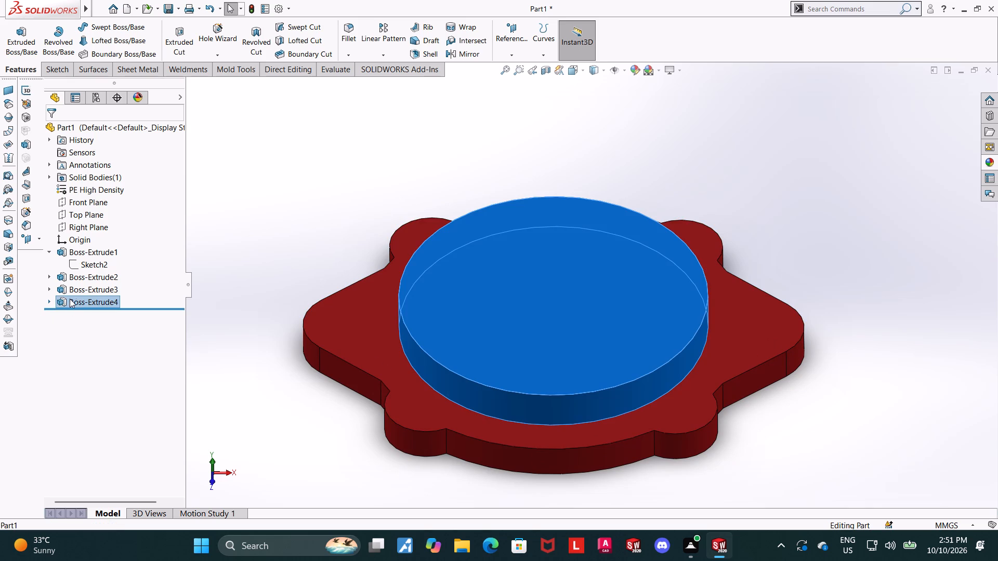
{"action": "left_click", "coordinate": [51, 303]}
{"action": "left_click", "coordinate": [73, 309]}
{"action": "left_click", "coordinate": [81, 278]}
{"action": "left_click", "coordinate": [89, 311]}
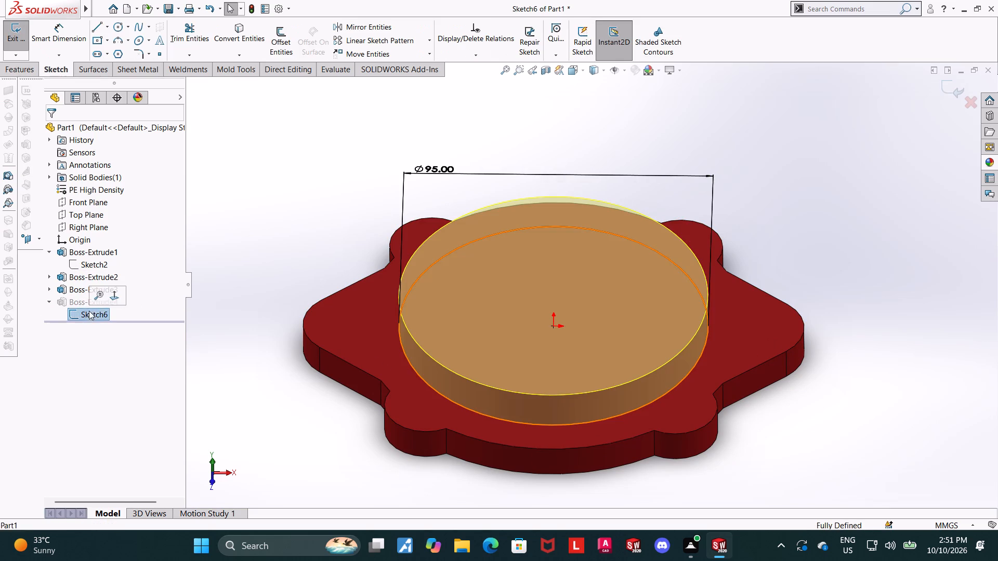
{"action": "left_click", "coordinate": [111, 297]}
{"action": "scroll", "coordinate": [752, 327], "scroll_direction": "up", "scroll_amount": 1}
{"action": "scroll", "coordinate": [737, 308], "scroll_direction": "down", "scroll_amount": 1}
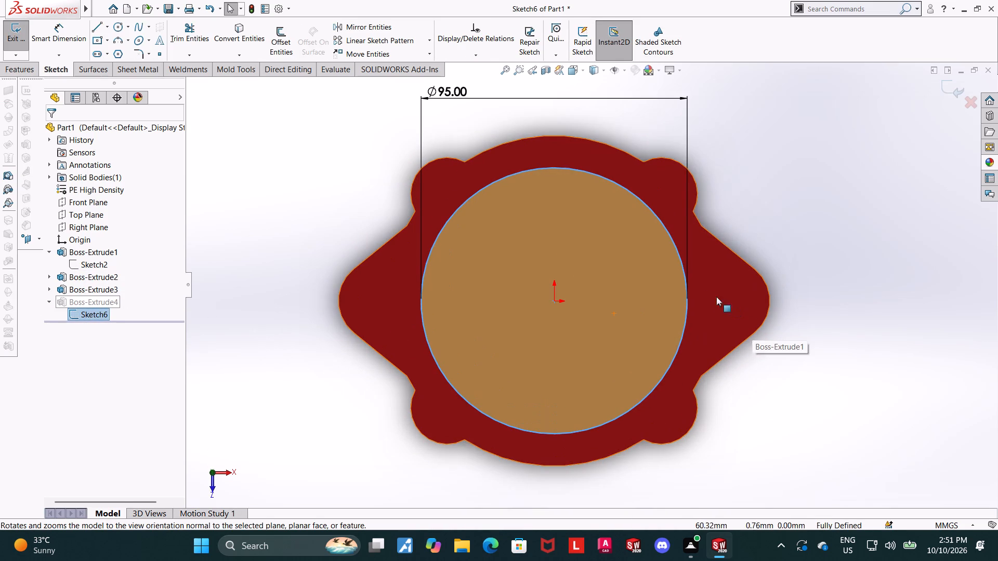
Sketch a second circle about 57 mm in radius, centred on the origin, outside the 95 mm circle.
{"action": "left_click", "coordinate": [115, 30]}
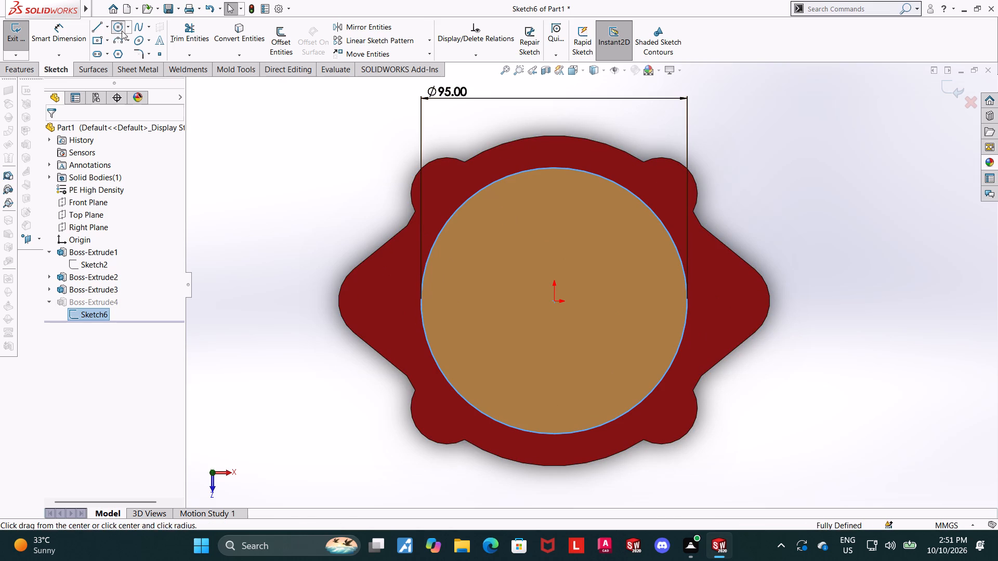
{"action": "key", "text": "Escape"}
{"action": "key", "text": "Escape"}
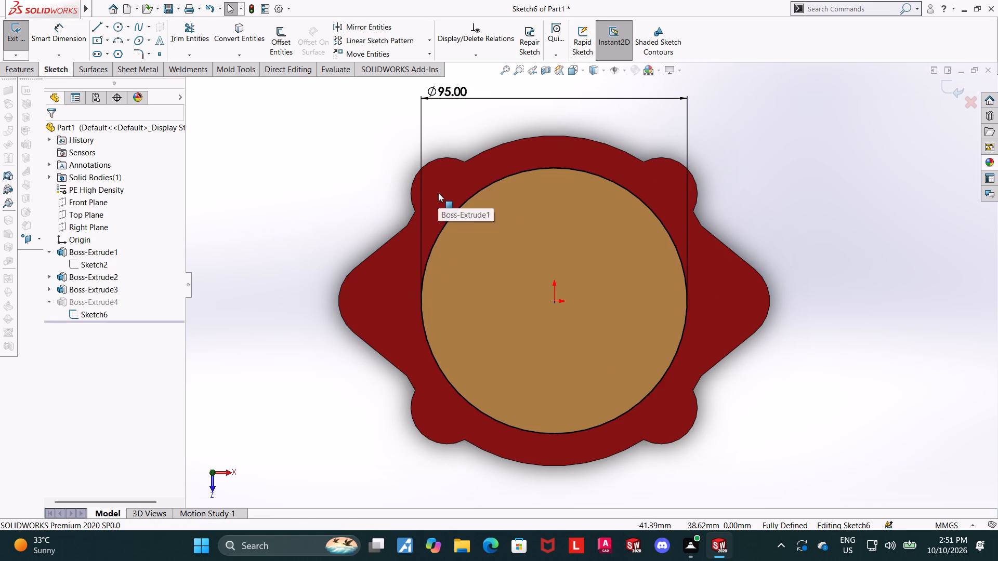
{"action": "left_click", "coordinate": [120, 28]}
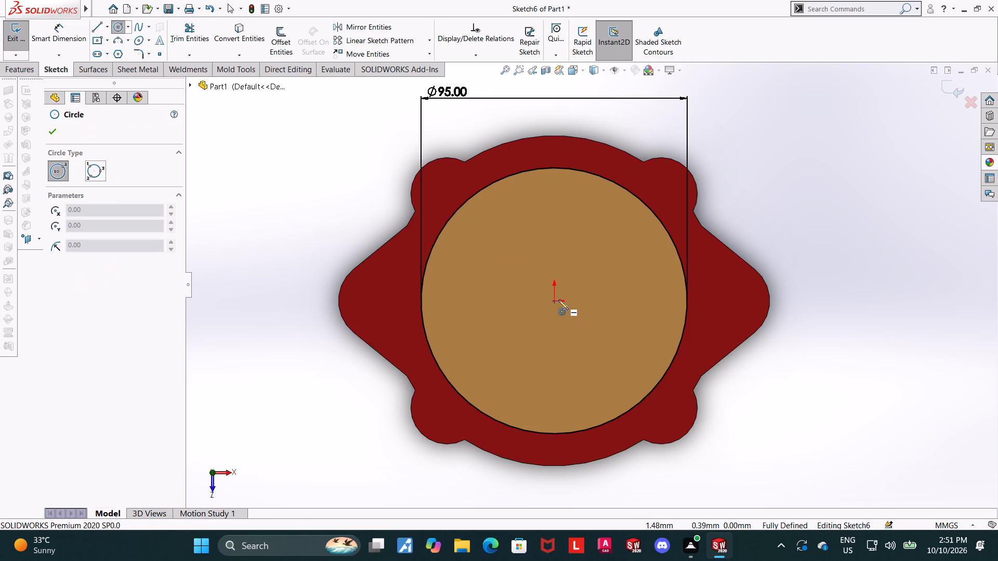
{"action": "left_click", "coordinate": [554, 300]}
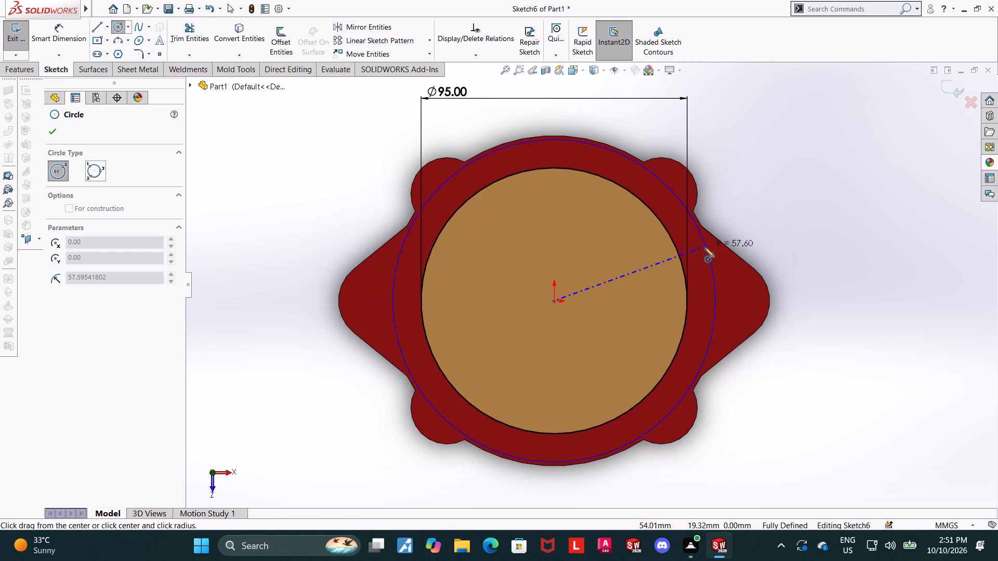
{"action": "left_click", "coordinate": [704, 247]}
{"action": "key", "text": "Escape"}
{"action": "key", "text": "Escape"}
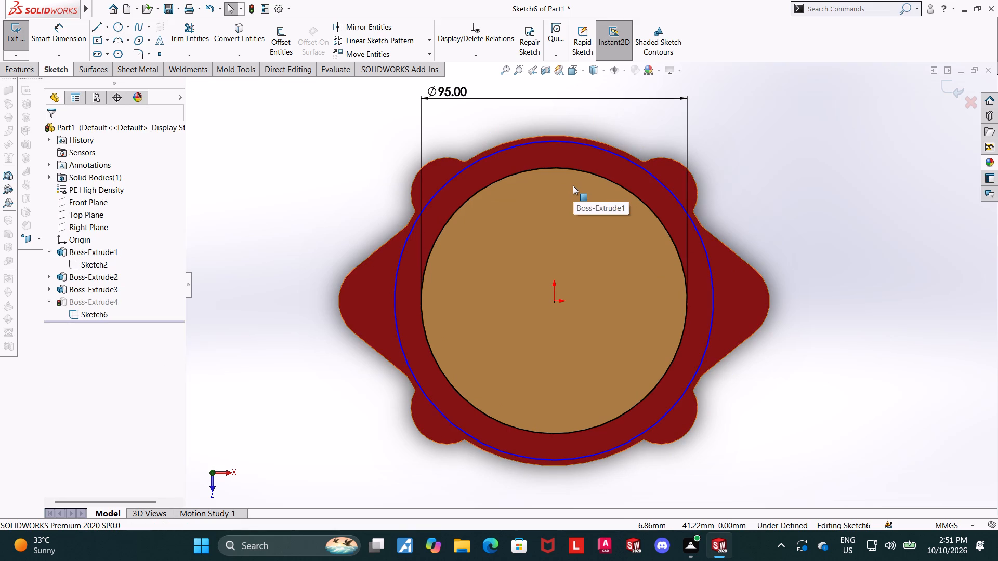
Dimension the outer circle's diameter beside the plate and set it to 108 mm.
{"action": "left_click", "coordinate": [74, 33]}
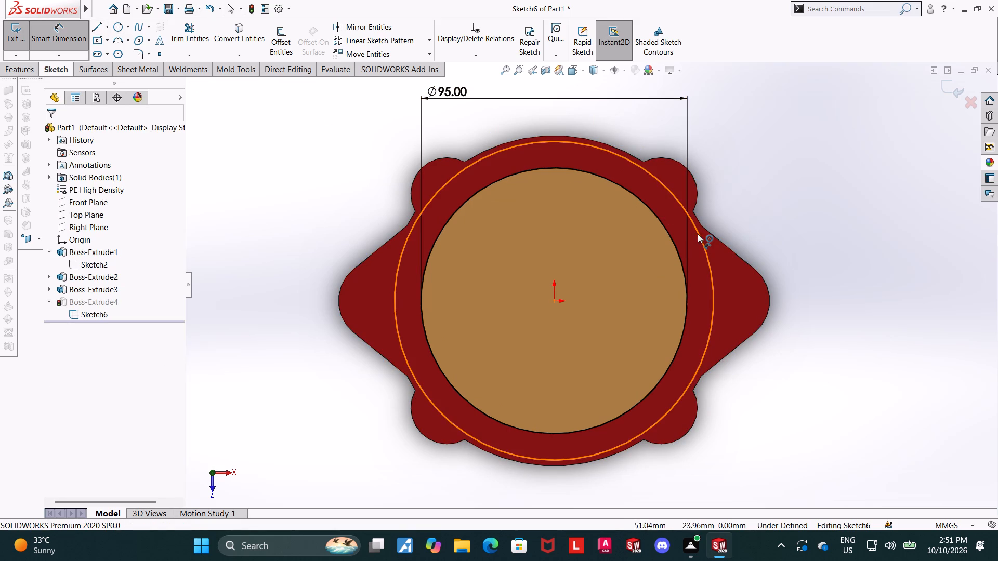
{"action": "left_click", "coordinate": [698, 234]}
{"action": "left_click", "coordinate": [756, 211]}
{"action": "type", "text": "108"}
{"action": "key", "text": "Return"}
{"action": "key", "text": "Escape"}
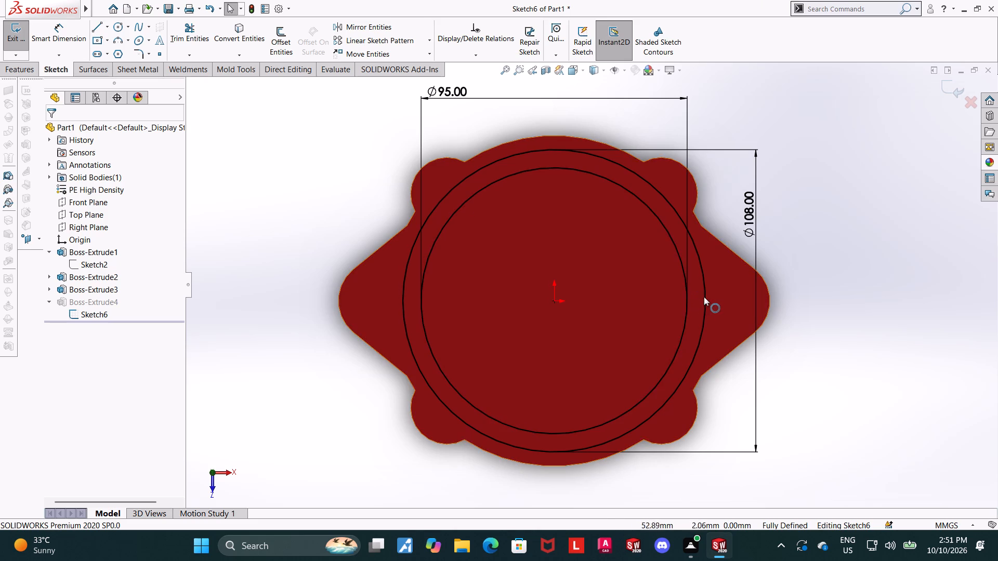
Convert the 108 mm circle to construction geometry.
{"action": "left_click", "coordinate": [704, 298]}
{"action": "left_click", "coordinate": [746, 270]}
{"action": "key", "text": "Escape"}
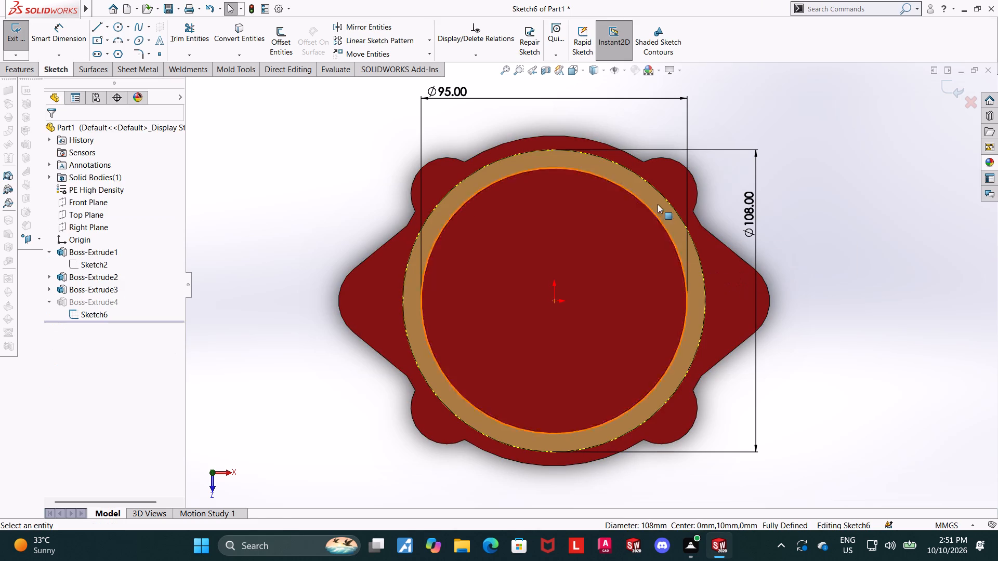
Sketch a horizontal line about 108 mm long from the origin out past the plate's left lug.
{"action": "left_click", "coordinate": [113, 25]}
{"action": "key", "text": "Escape"}
{"action": "left_click", "coordinate": [94, 31]}
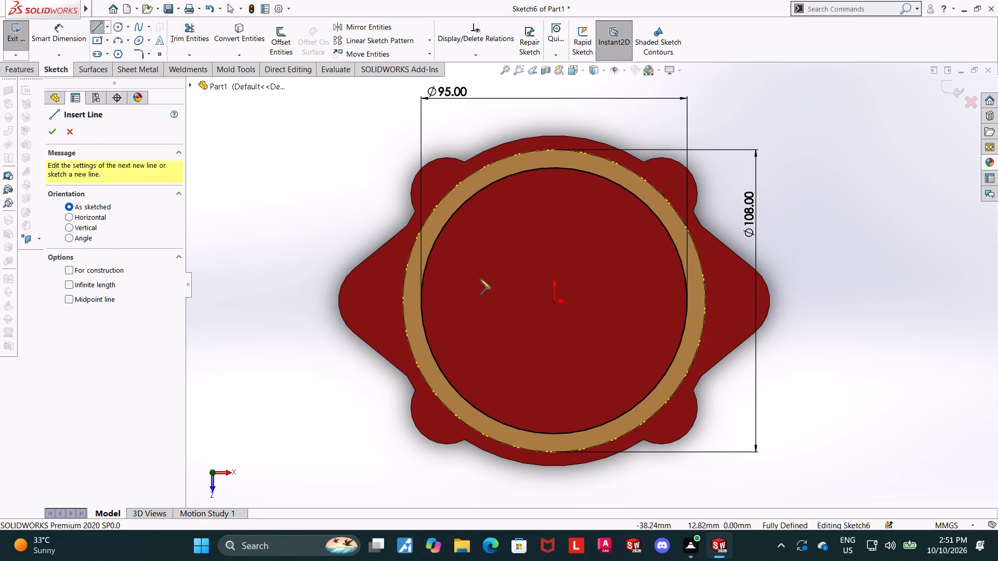
{"action": "left_click", "coordinate": [555, 302]}
{"action": "left_click", "coordinate": [252, 300]}
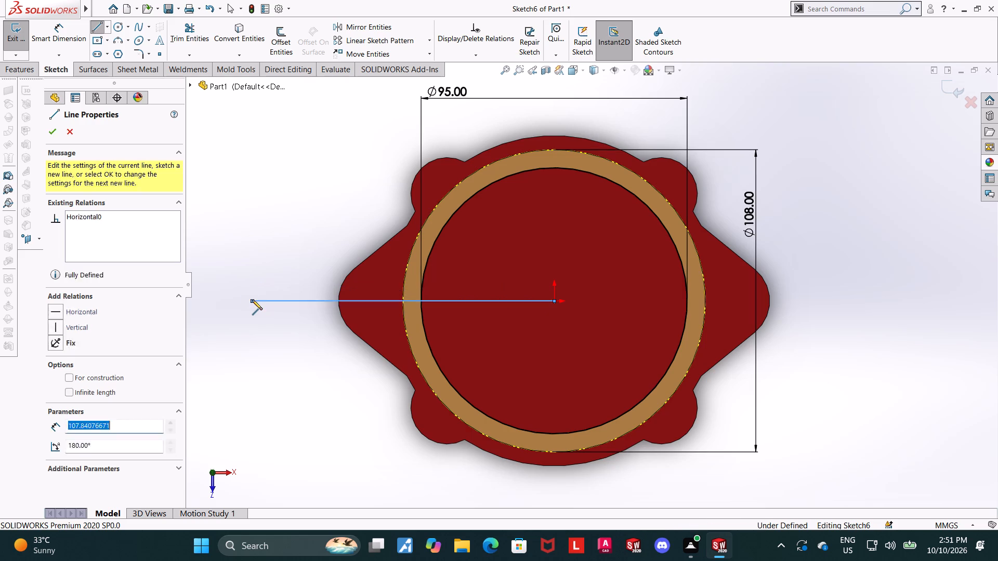
{"action": "key", "text": "Escape"}
{"action": "key", "text": "Escape"}
Sketch a diagonal line about 90 mm long from the origin out through the plate's upper-left lobe.
{"action": "left_click", "coordinate": [98, 24]}
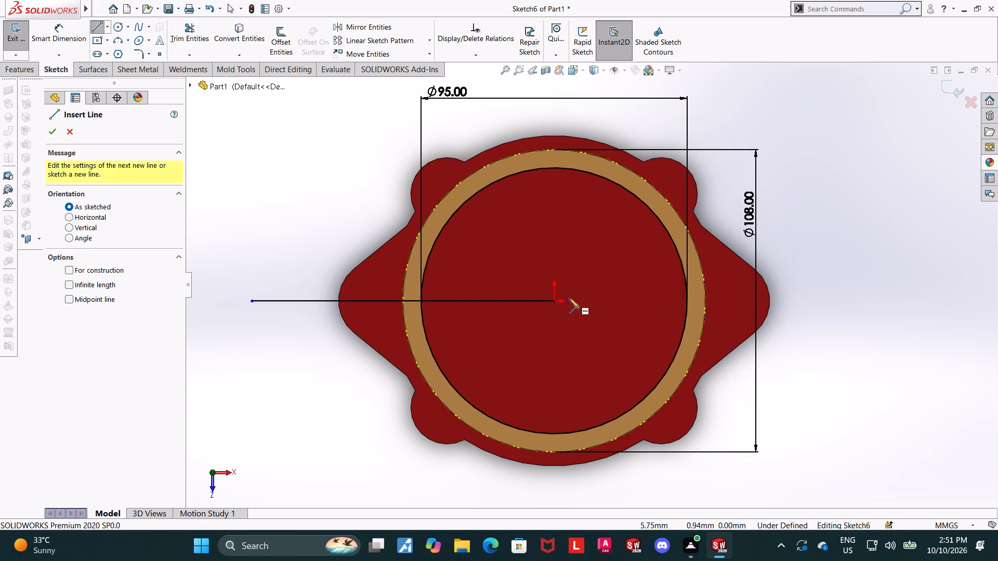
{"action": "left_click", "coordinate": [556, 299]}
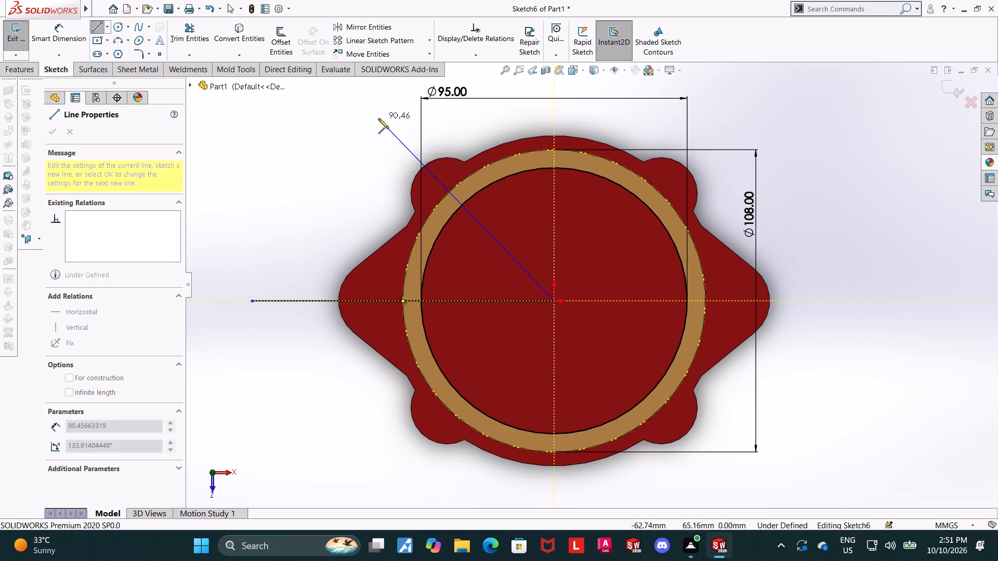
{"action": "left_click", "coordinate": [378, 118]}
{"action": "key", "text": "Escape"}
{"action": "key", "text": "Escape"}
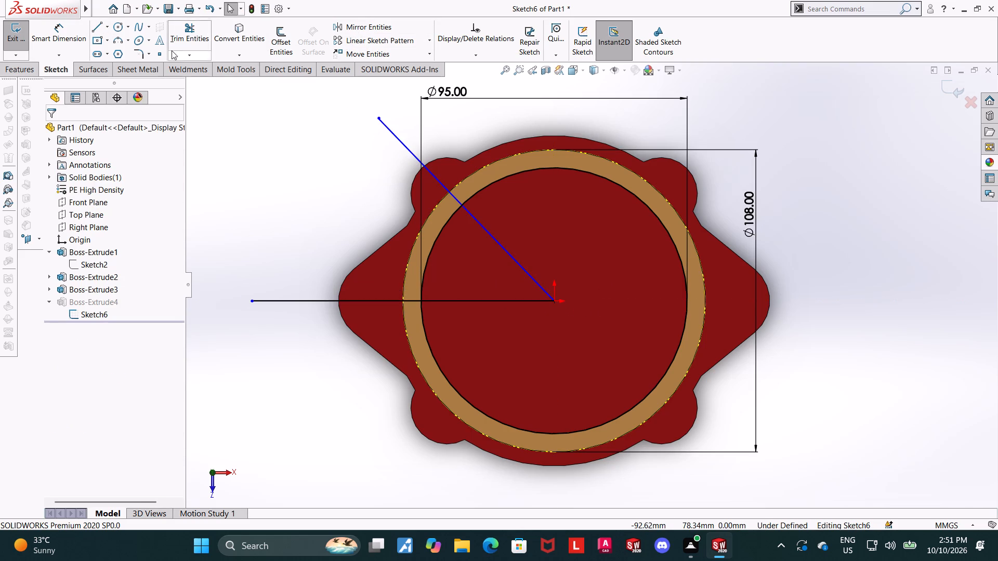
Dimension the angle between the diagonal and horizontal lines and set it to 45°.
{"action": "left_click", "coordinate": [68, 32]}
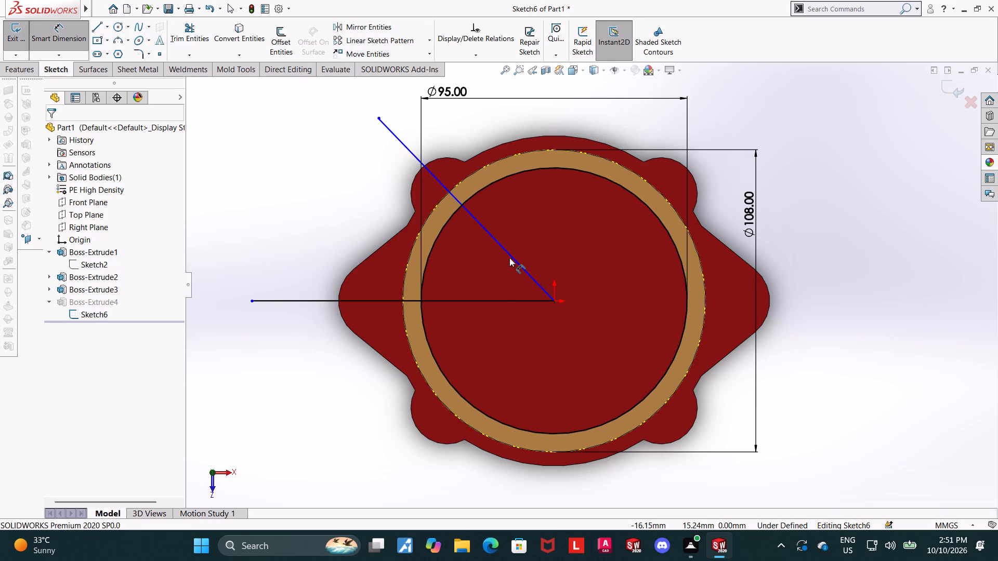
{"action": "left_click", "coordinate": [509, 255]}
{"action": "left_click", "coordinate": [370, 301]}
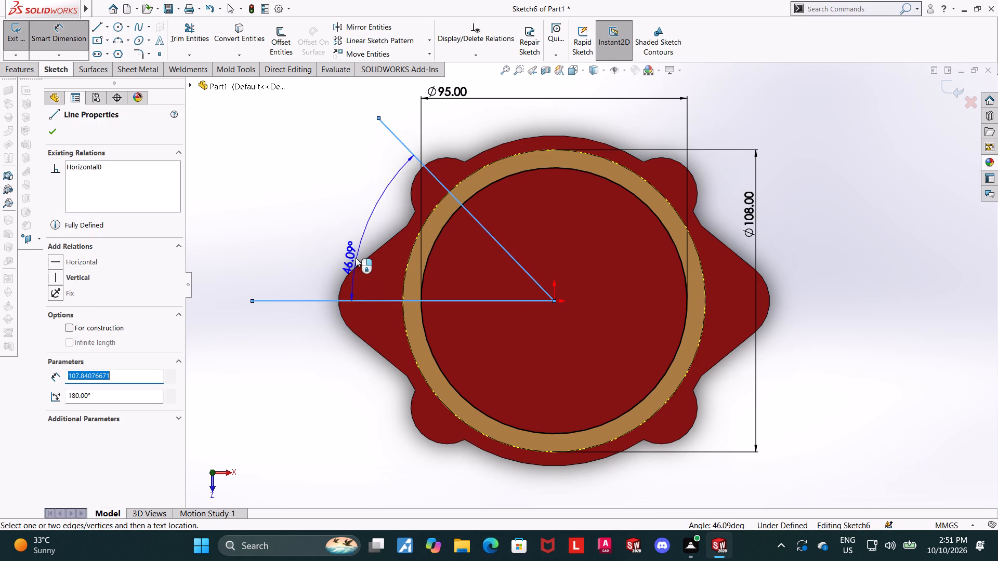
{"action": "left_click", "coordinate": [355, 256]}
{"action": "type", "text": "45"}
{"action": "key", "text": "Return"}
{"action": "key", "text": "Escape"}
{"action": "key", "text": "Escape"}
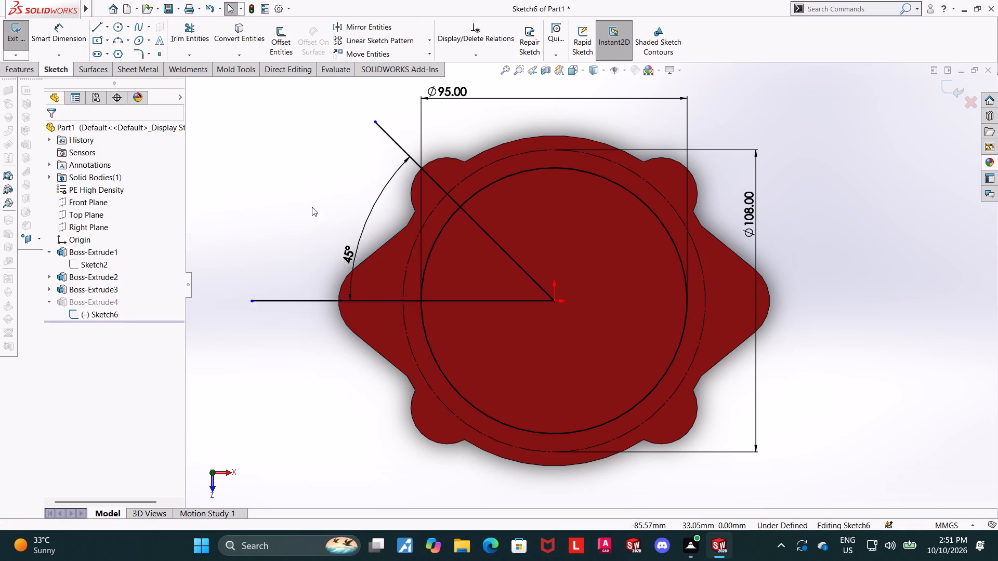
Convert the horizontal line and the diagonal line to construction geometry.
{"action": "left_click", "coordinate": [389, 302]}
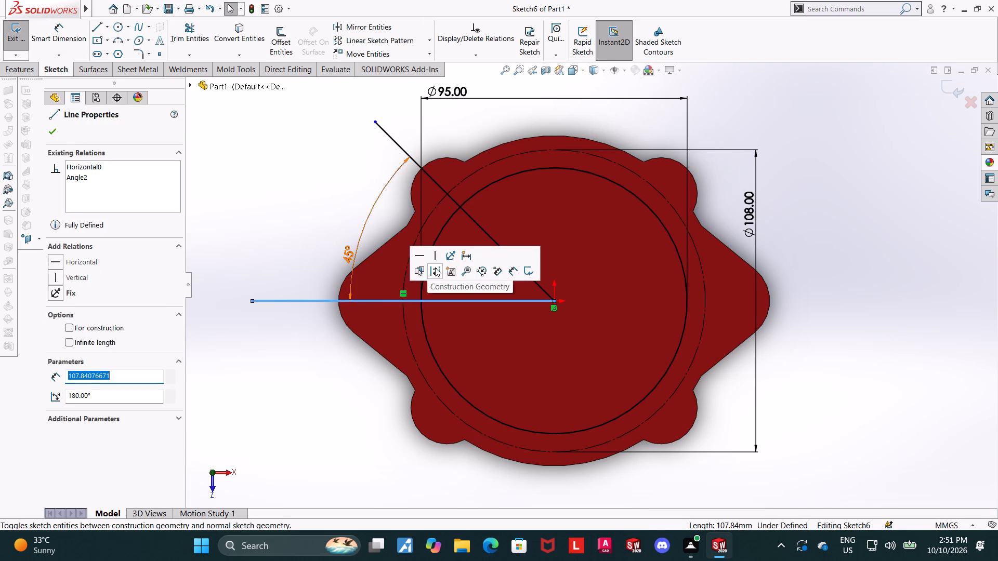
{"action": "left_click", "coordinate": [435, 274]}
{"action": "key", "text": "Escape"}
{"action": "left_click", "coordinate": [500, 247]}
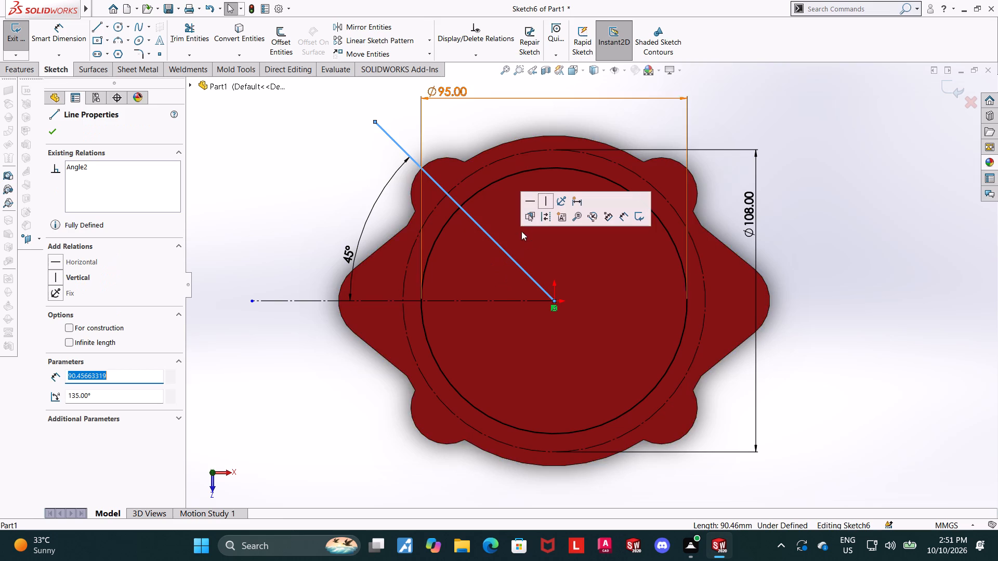
{"action": "left_click", "coordinate": [543, 219]}
{"action": "key", "text": "Escape"}
Sketch a small circle on the upper-left lobe, centred where the diagonal construction line crosses the 108 mm construction circle.
{"action": "scroll", "coordinate": [585, 275], "scroll_direction": "up", "scroll_amount": 3}
{"action": "scroll", "coordinate": [753, 198], "scroll_direction": "down", "scroll_amount": 2}
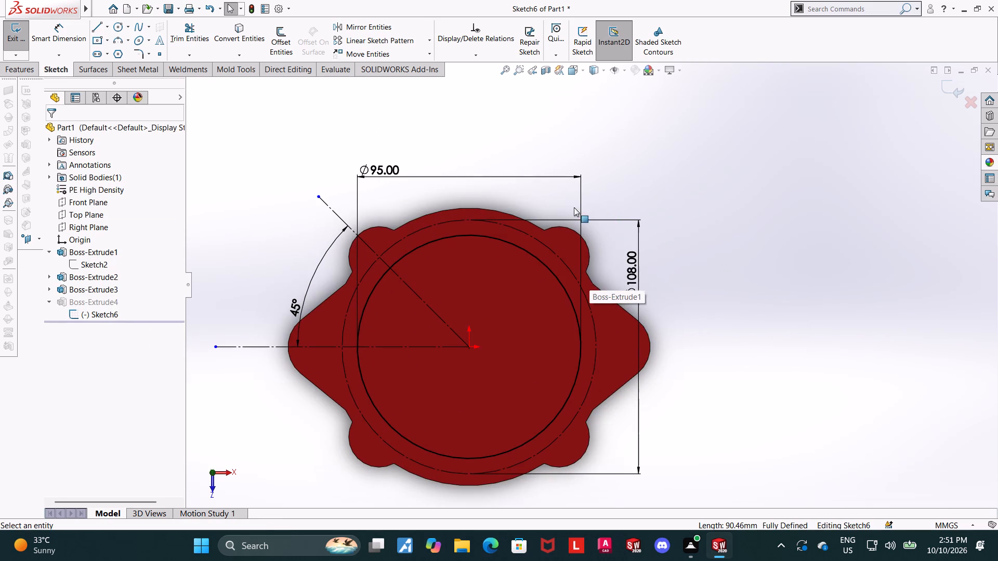
{"action": "key", "text": "Escape"}
{"action": "left_click", "coordinate": [117, 28]}
{"action": "scroll", "coordinate": [386, 259], "scroll_direction": "up", "scroll_amount": 3}
{"action": "scroll", "coordinate": [550, 280], "scroll_direction": "down", "scroll_amount": 4}
{"action": "scroll", "coordinate": [436, 267], "scroll_direction": "down", "scroll_amount": 4}
{"action": "left_click", "coordinate": [476, 282]}
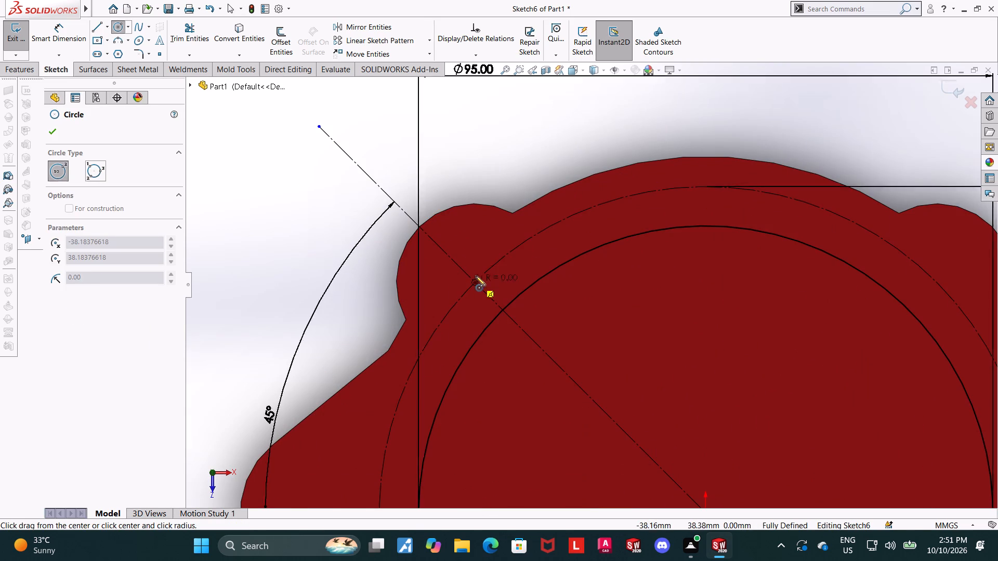
{"action": "left_click", "coordinate": [494, 250]}
{"action": "key", "text": "Escape"}
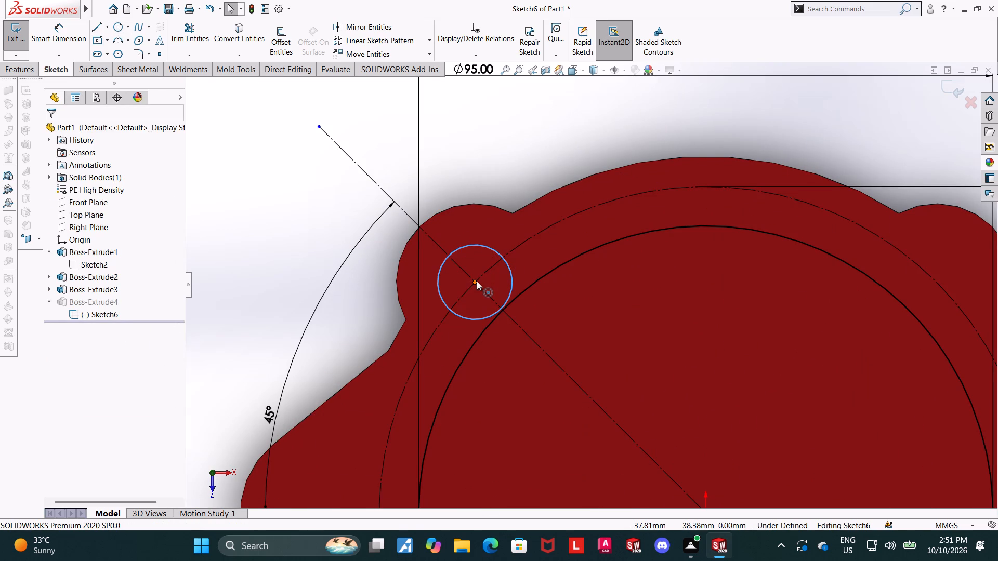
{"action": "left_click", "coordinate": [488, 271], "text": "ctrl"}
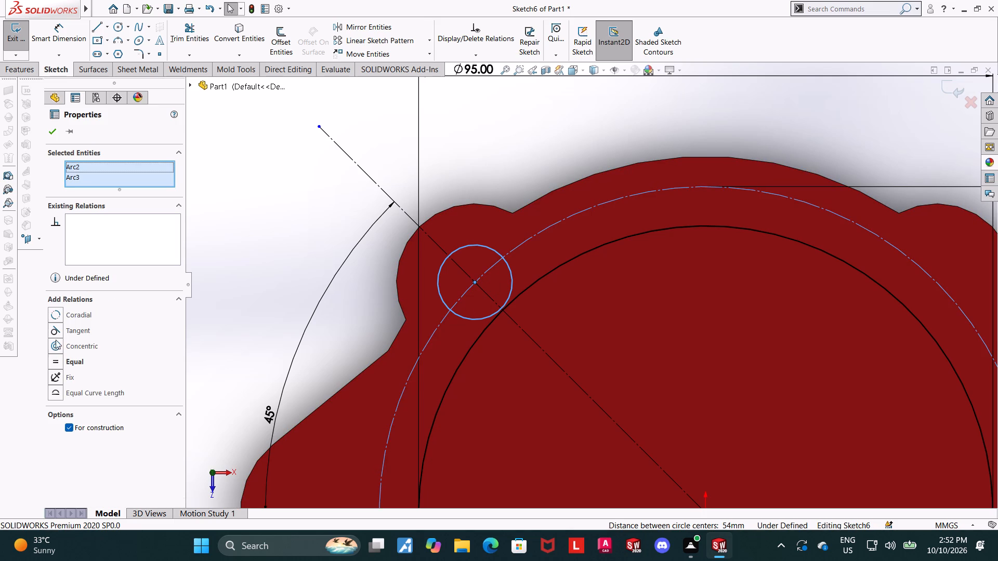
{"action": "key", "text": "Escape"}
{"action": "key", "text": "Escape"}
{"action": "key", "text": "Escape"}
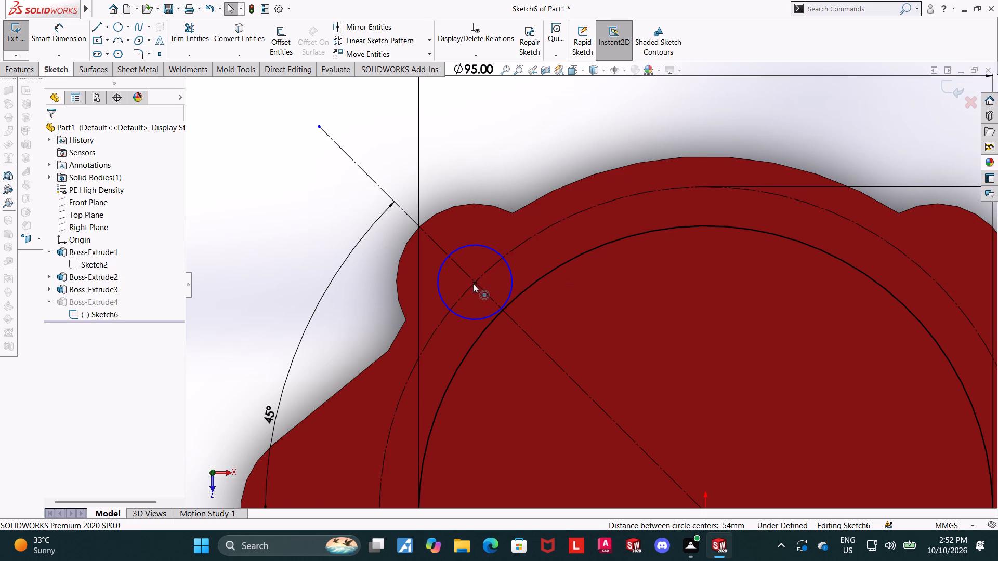
Add a coincident relation between the small circle's centre and the 108 mm construction circle.
{"action": "left_click", "coordinate": [473, 284]}
{"action": "left_click", "coordinate": [488, 271], "text": "ctrl"}
{"action": "left_click", "coordinate": [55, 327]}
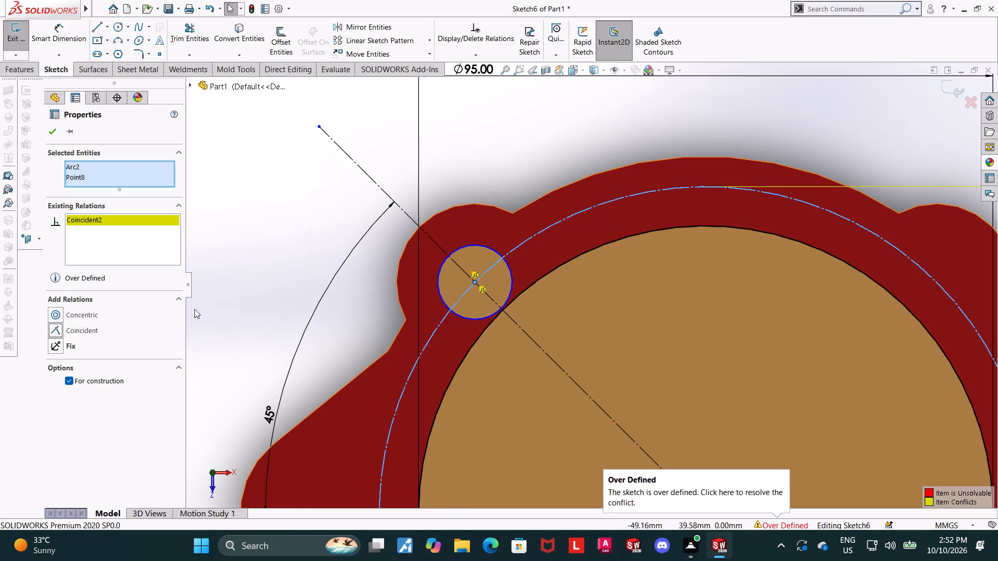
{"action": "scroll", "coordinate": [327, 291], "scroll_direction": "up", "scroll_amount": 3}
{"action": "key", "text": "Escape"}
{"action": "key", "text": "Escape"}
Delete the 108 mm diameter dimension from the construction circle.
{"action": "scroll", "coordinate": [592, 306], "scroll_direction": "down", "scroll_amount": 1}
{"action": "scroll", "coordinate": [777, 306], "scroll_direction": "up", "scroll_amount": 3}
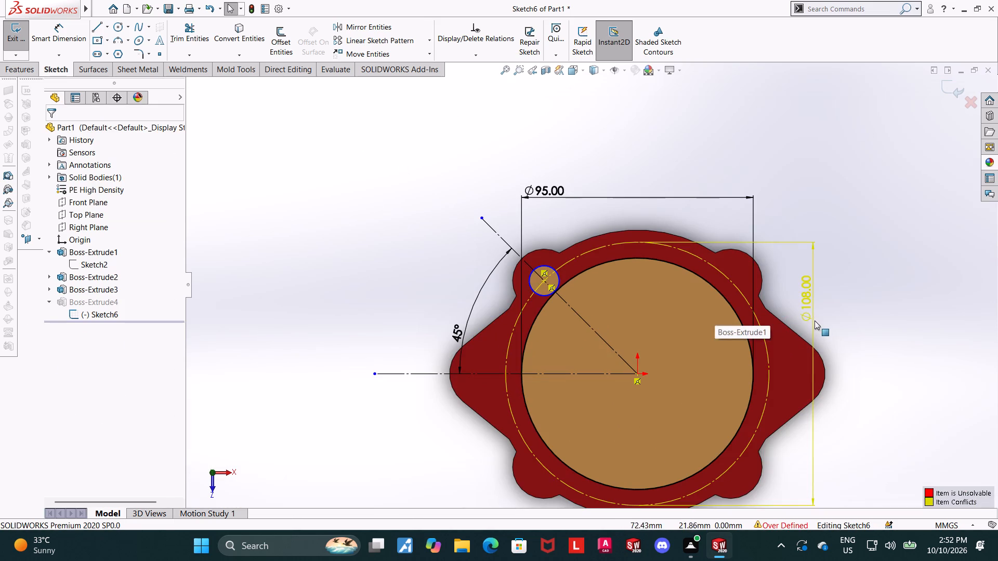
{"action": "right_click", "coordinate": [809, 305]}
{"action": "left_click", "coordinate": [822, 417]}
{"action": "key", "text": "Escape"}
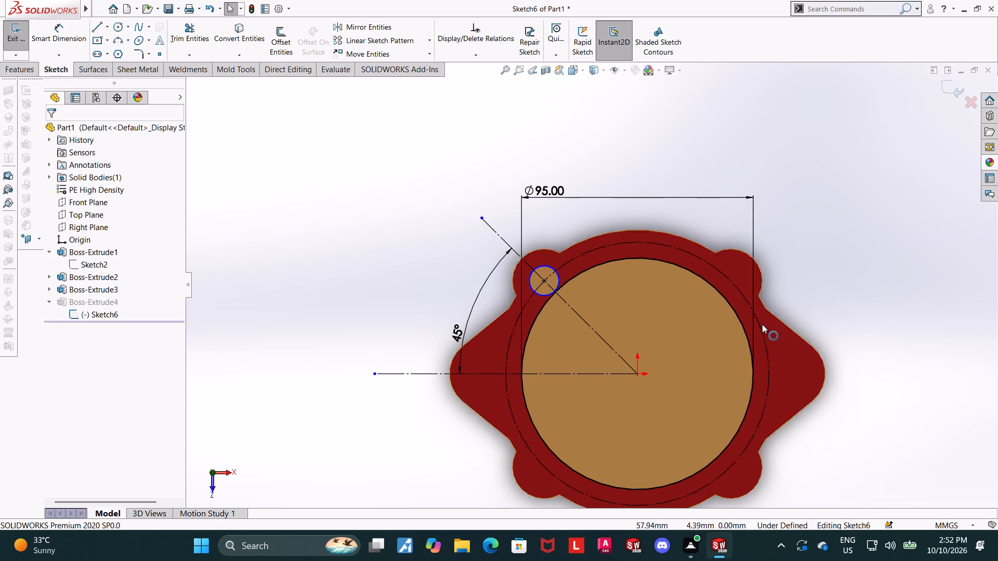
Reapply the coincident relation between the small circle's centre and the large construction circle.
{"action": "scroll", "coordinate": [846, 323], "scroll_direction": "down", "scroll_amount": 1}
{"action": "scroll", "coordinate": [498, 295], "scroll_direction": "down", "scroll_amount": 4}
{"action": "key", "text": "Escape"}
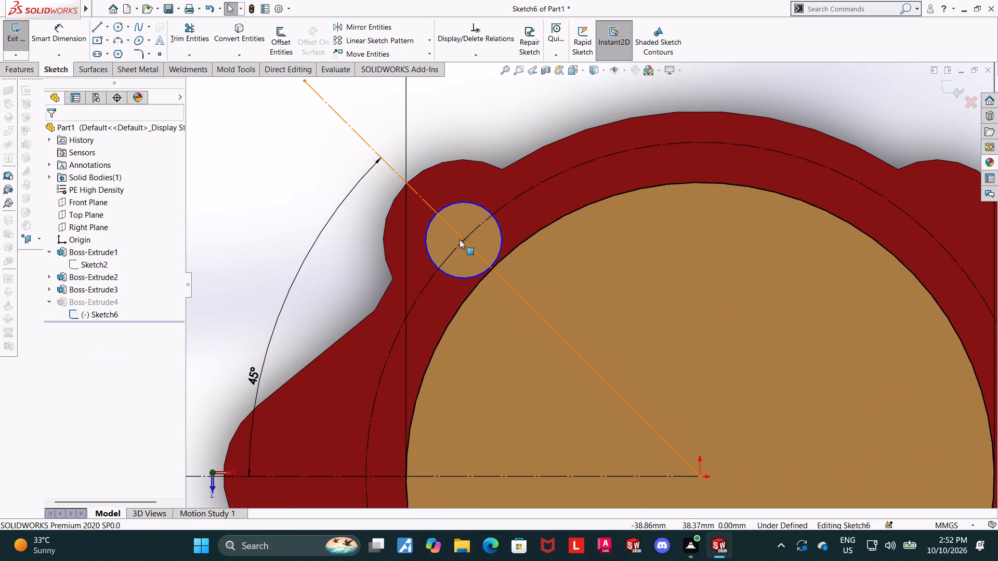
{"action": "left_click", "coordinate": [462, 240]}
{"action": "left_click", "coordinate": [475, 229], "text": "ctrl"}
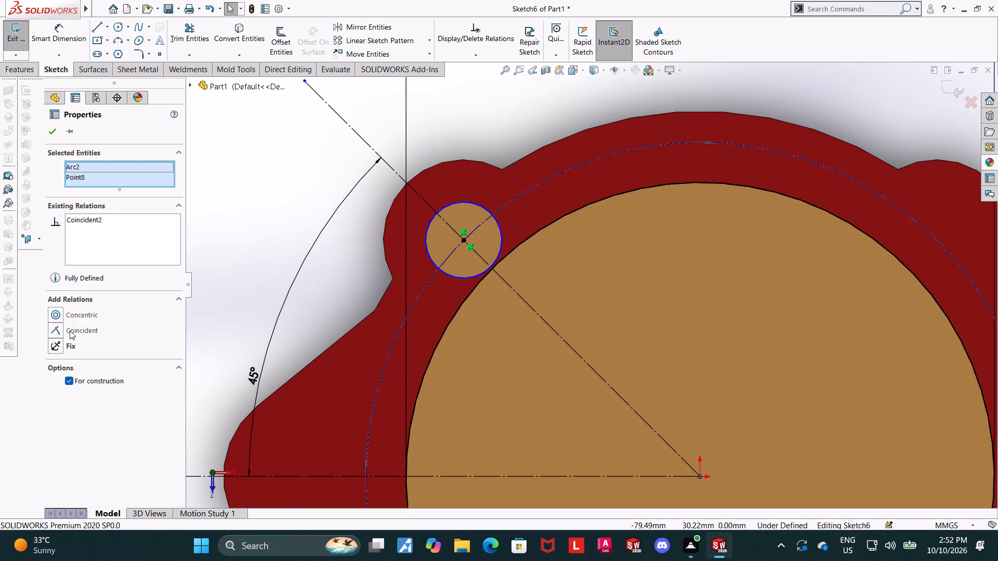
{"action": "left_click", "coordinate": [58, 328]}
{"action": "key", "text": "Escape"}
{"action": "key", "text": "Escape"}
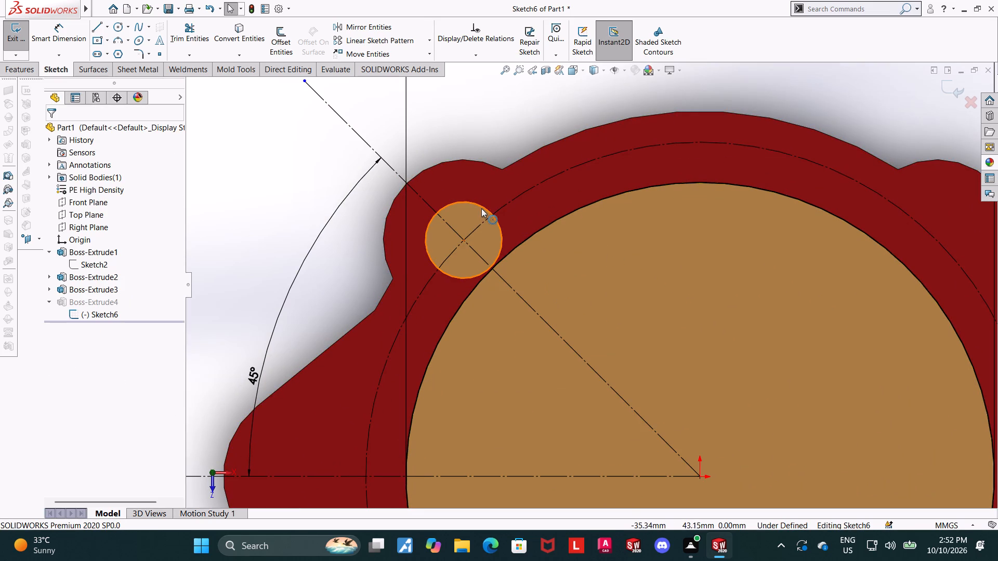
Make the small circle concentric with the rounded outer edge of the plate's upper-left lobe.
{"action": "left_click", "coordinate": [481, 208]}
{"action": "left_click", "coordinate": [458, 158], "text": "ctrl"}
{"action": "left_click", "coordinate": [56, 344]}
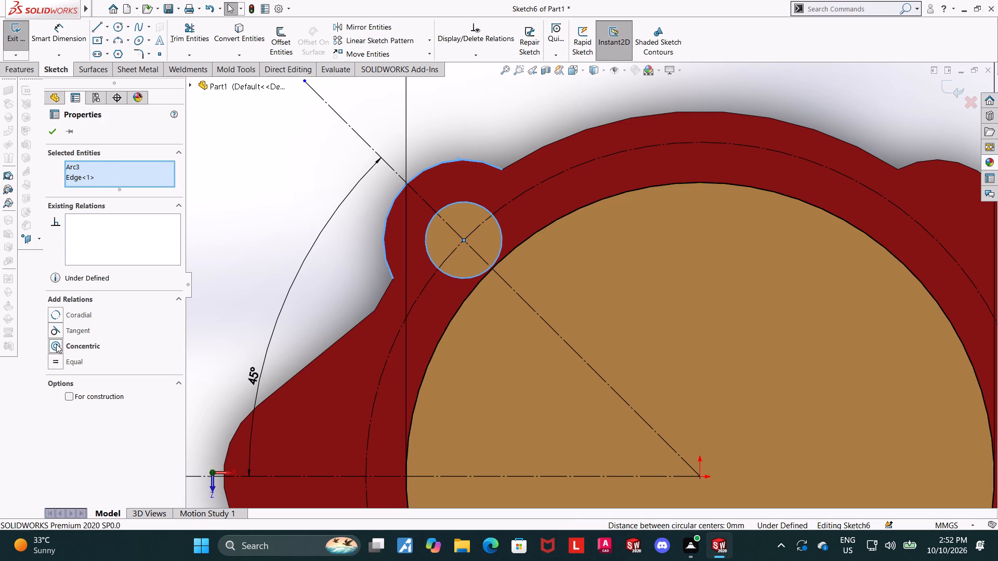
{"action": "key", "text": "Escape"}
{"action": "key", "text": "Escape"}
{"action": "scroll", "coordinate": [290, 302], "scroll_direction": "up", "scroll_amount": 4}
{"action": "key", "text": "Escape"}
Dimension the small lobe circle's diameter and set it to 18 mm.
{"action": "scroll", "coordinate": [660, 294], "scroll_direction": "down", "scroll_amount": 2}
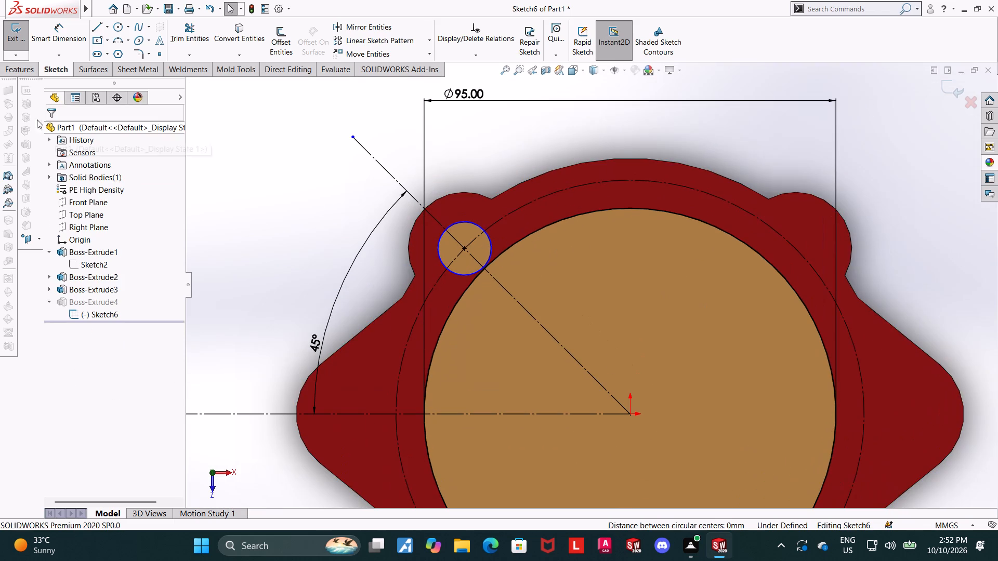
{"action": "left_click", "coordinate": [59, 37]}
{"action": "scroll", "coordinate": [488, 197], "scroll_direction": "down", "scroll_amount": 2}
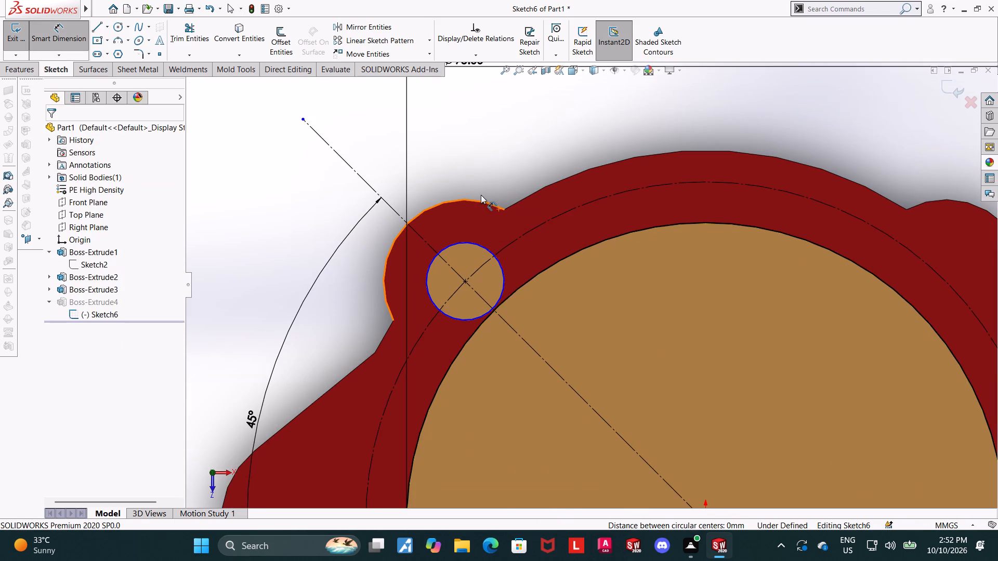
{"action": "scroll", "coordinate": [481, 195], "scroll_direction": "up", "scroll_amount": 1}
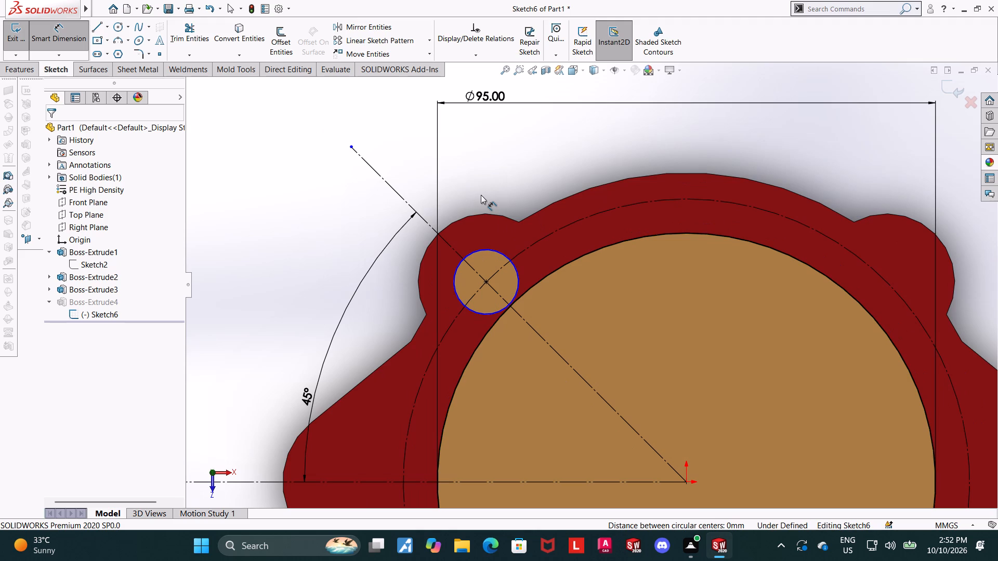
{"action": "scroll", "coordinate": [481, 195], "scroll_direction": "down", "scroll_amount": 1}
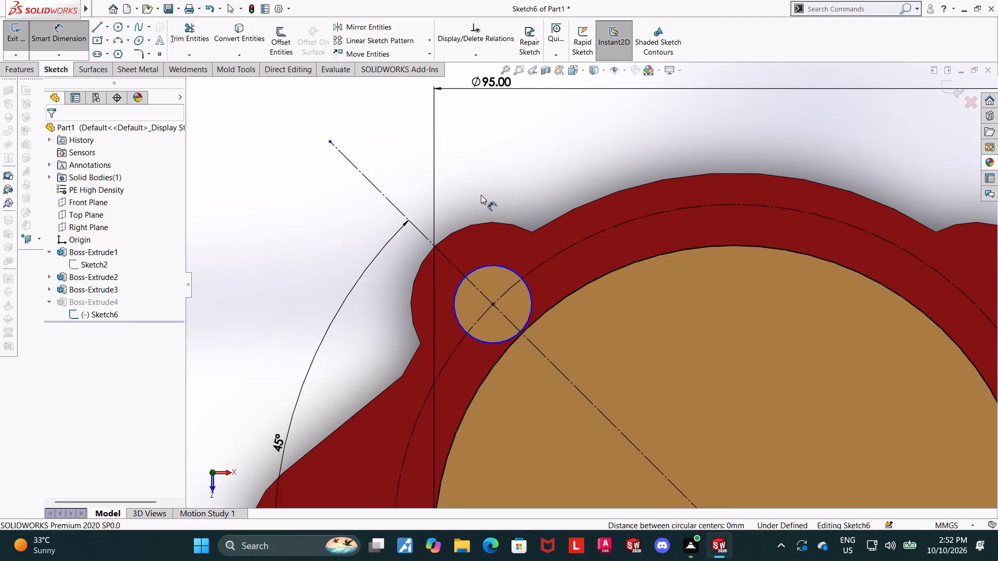
{"action": "scroll", "coordinate": [481, 195], "scroll_direction": "up", "scroll_amount": 1}
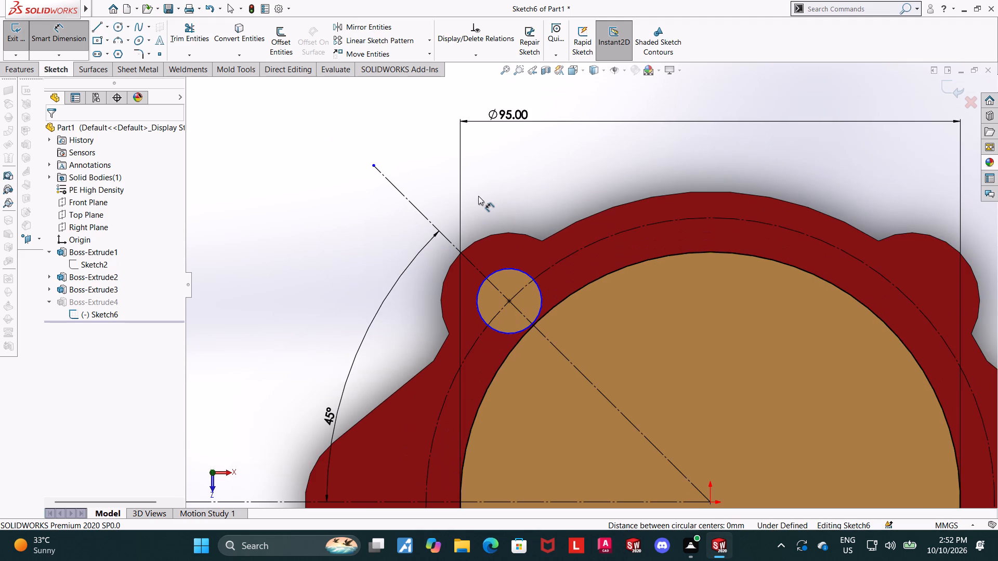
{"action": "left_click", "coordinate": [510, 268]}
{"action": "left_click", "coordinate": [531, 203]}
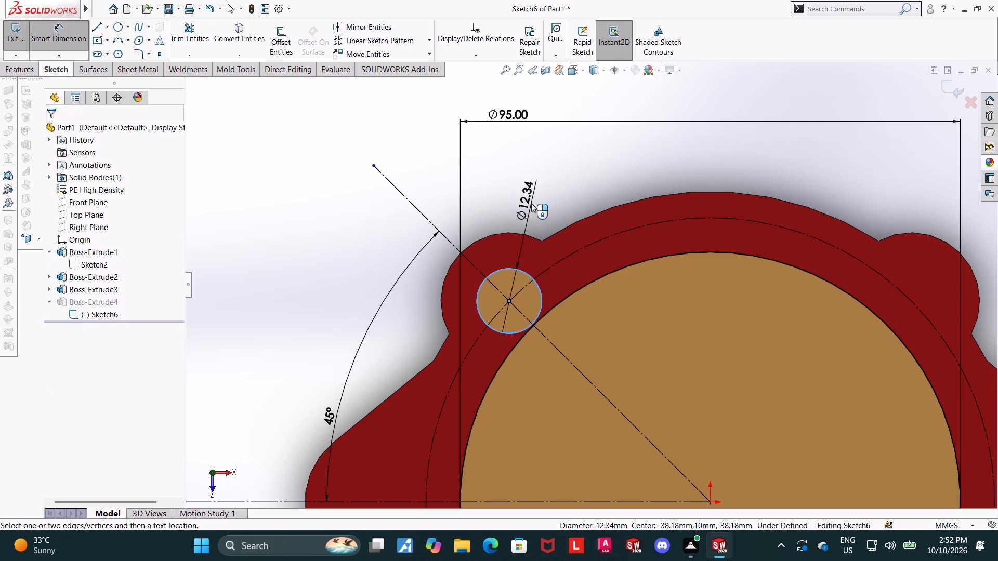
{"action": "type", "text": "18"}
{"action": "key", "text": "Return"}
{"action": "key", "text": "Escape"}
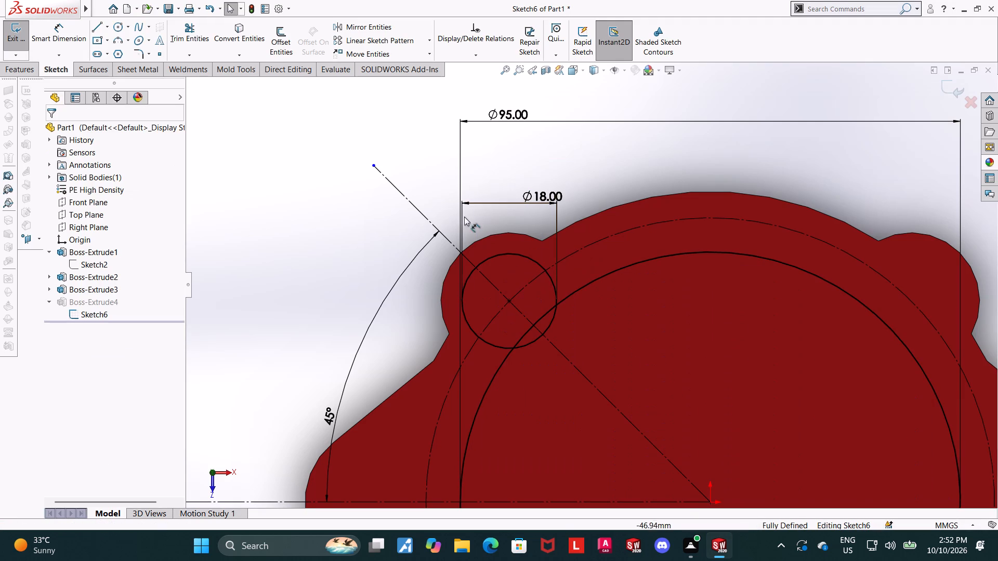
Trim the 18 mm circle and the 95 mm circle where they overlap, leaving one continuous outline around the lobe.
{"action": "scroll", "coordinate": [653, 293], "scroll_direction": "down", "scroll_amount": 2}
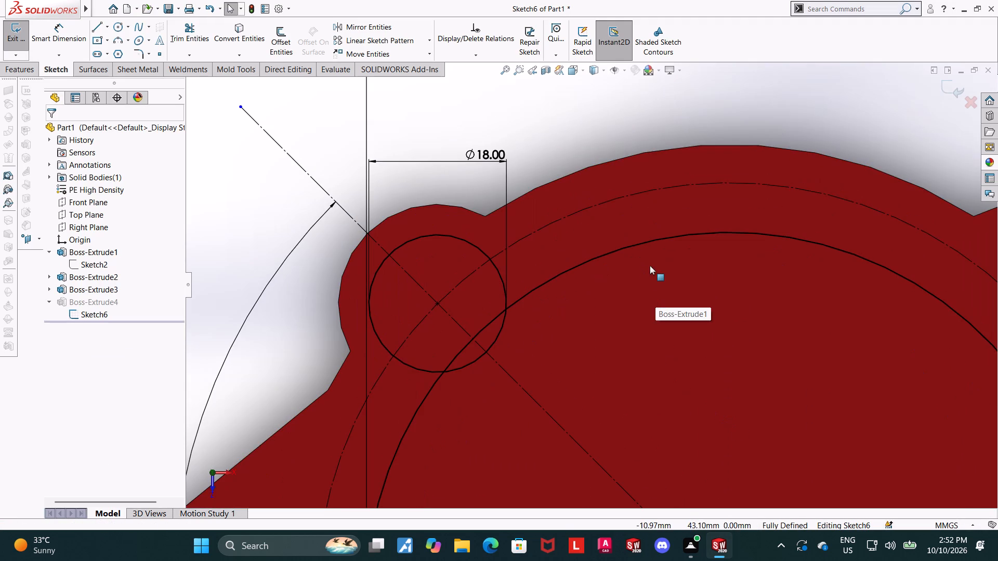
{"action": "key", "text": "Escape"}
{"action": "left_click", "coordinate": [182, 35]}
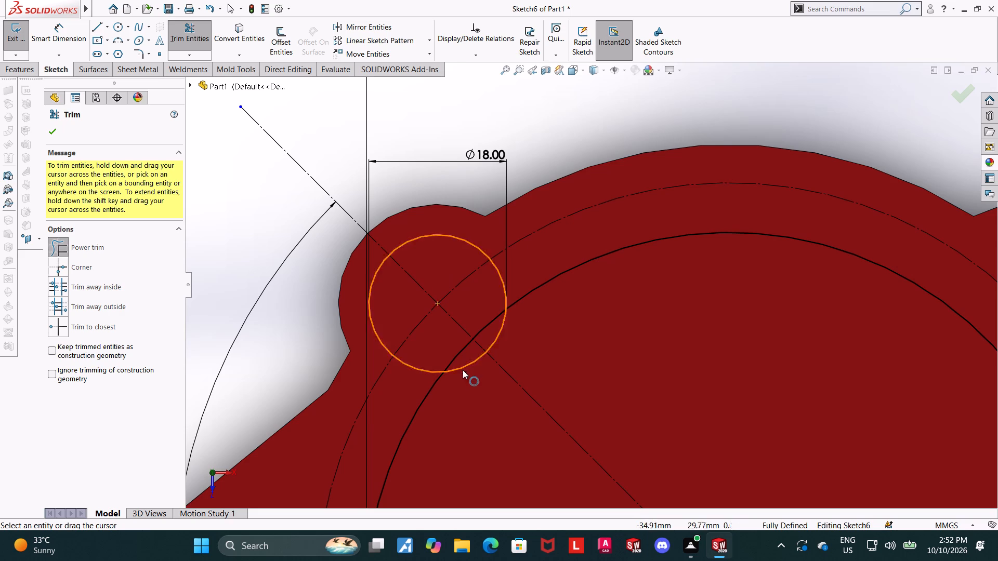
{"action": "left_click_drag", "start_coordinate": [462, 368], "coordinate": [449, 336]}
{"action": "left_click_drag", "start_coordinate": [467, 382], "coordinate": [451, 339]}
{"action": "left_click_drag", "start_coordinate": [508, 344], "coordinate": [476, 305]}
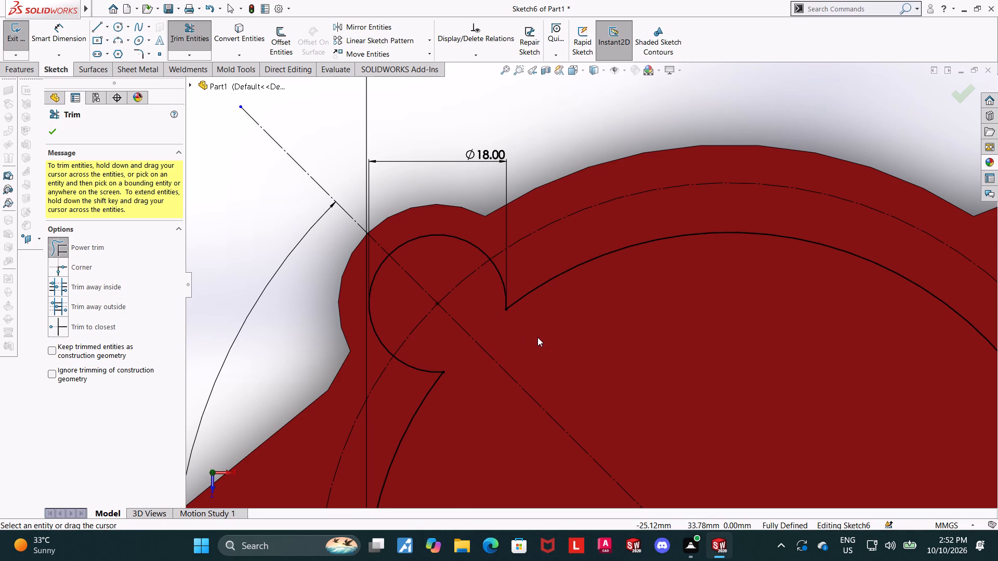
{"action": "key", "text": "Escape"}
{"action": "key", "text": "Escape"}
{"action": "key", "text": "Escape"}
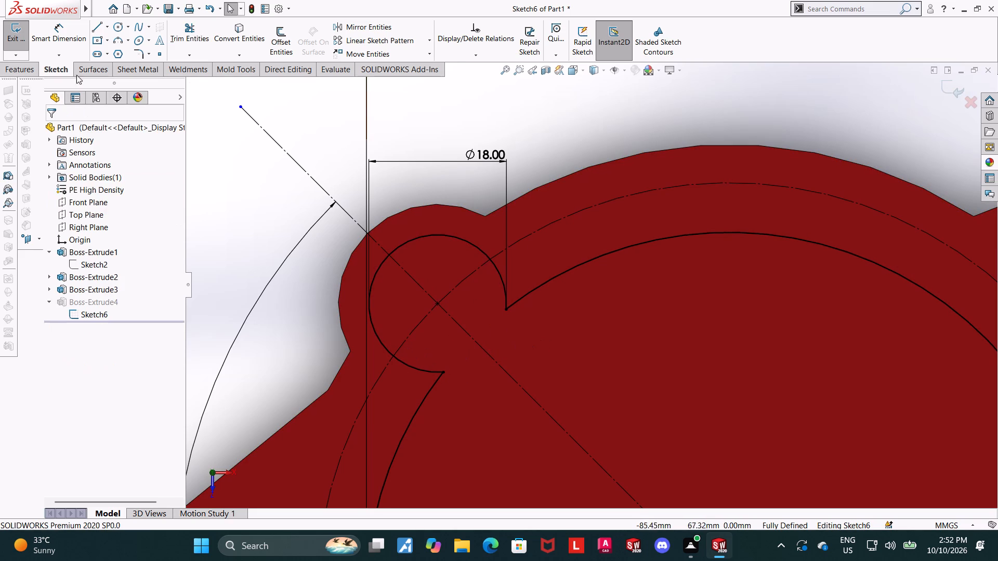
Sketch a line about 8.8 mm long from the 18 mm arc's centre towards the origin along the diagonal construction line.
{"action": "double_click", "coordinate": [95, 24]}
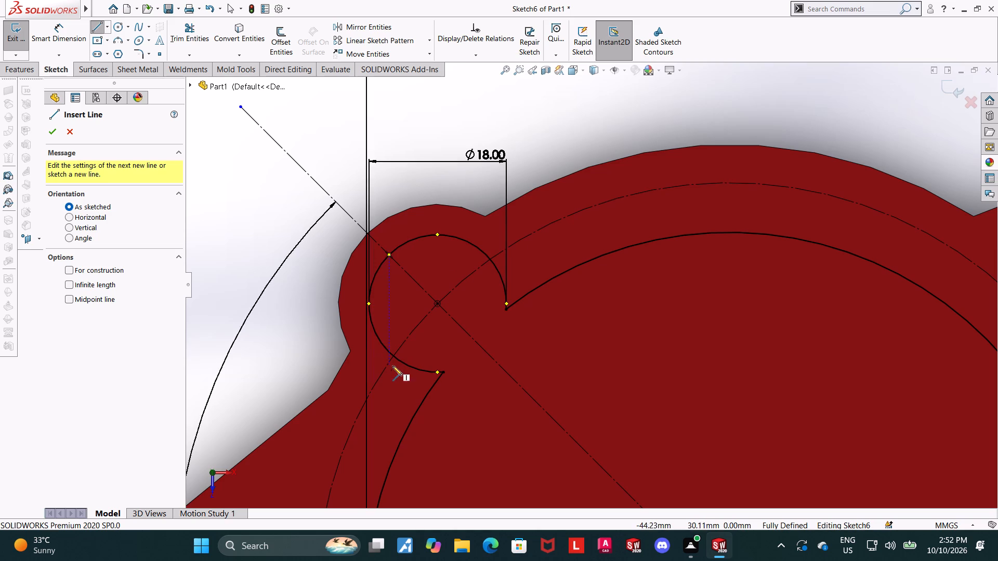
{"action": "left_click", "coordinate": [438, 304]}
{"action": "left_click", "coordinate": [486, 351]}
{"action": "key", "text": "Escape"}
{"action": "key", "text": "Escape"}
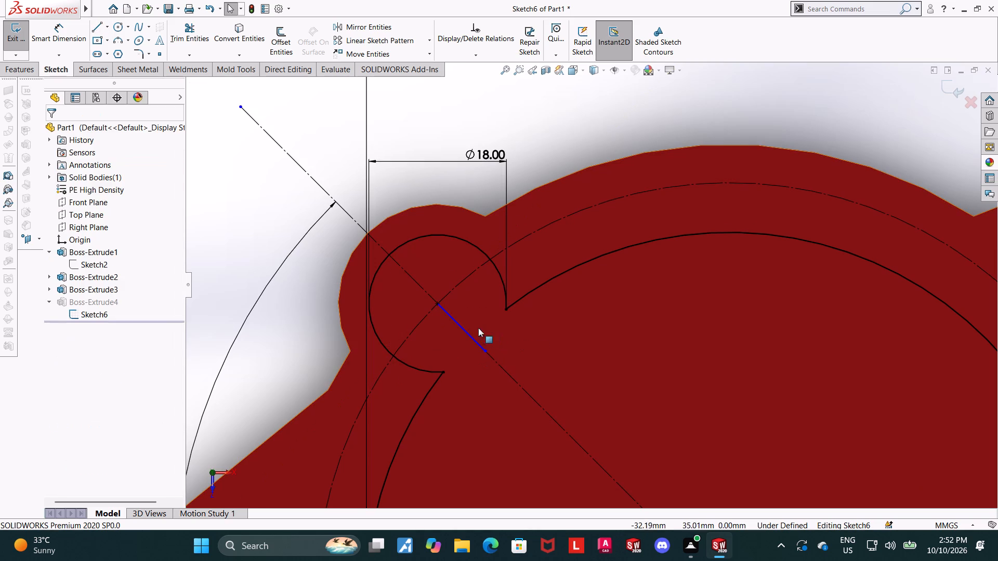
Offset the short diagonal line by 9 mm in both directions.
{"action": "left_click", "coordinate": [462, 328]}
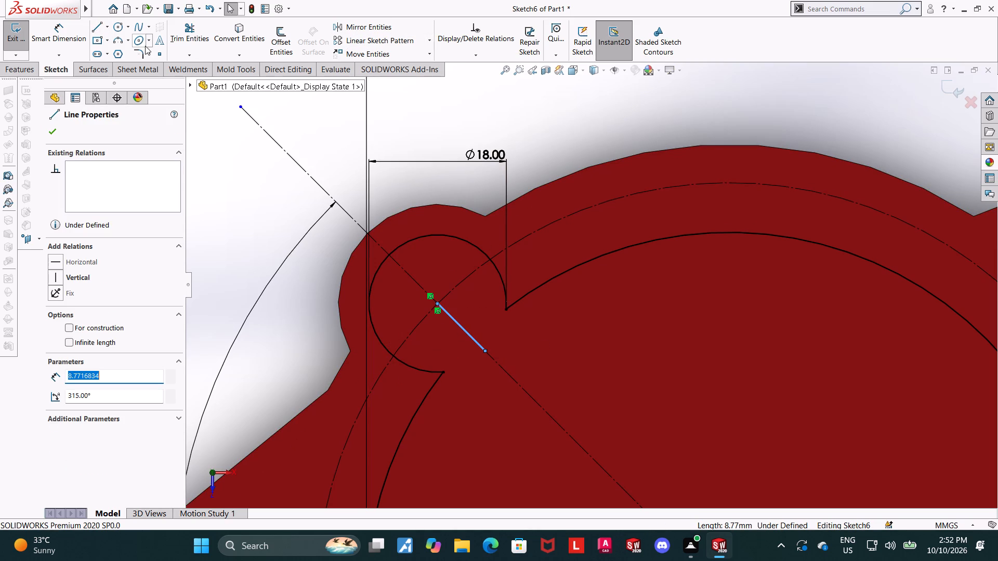
{"action": "left_click", "coordinate": [285, 42]}
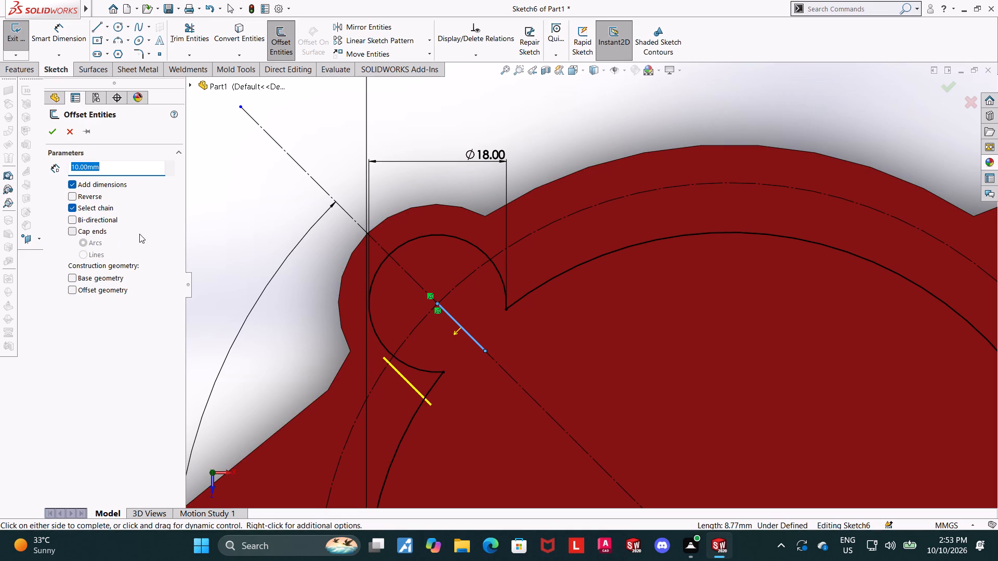
{"action": "key", "text": "9"}
{"action": "key", "text": "Return"}
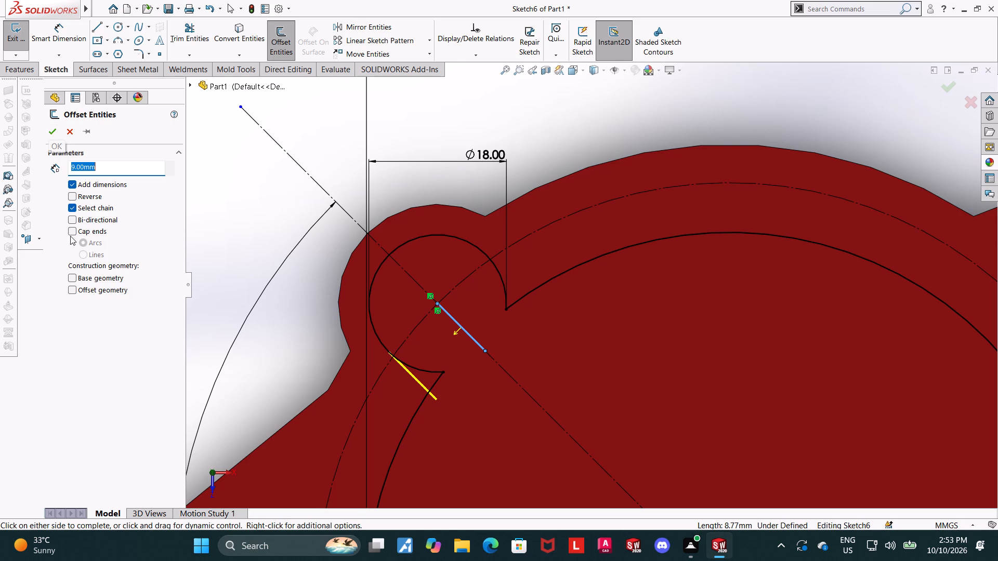
{"action": "left_click", "coordinate": [70, 221]}
{"action": "left_click", "coordinate": [50, 137]}
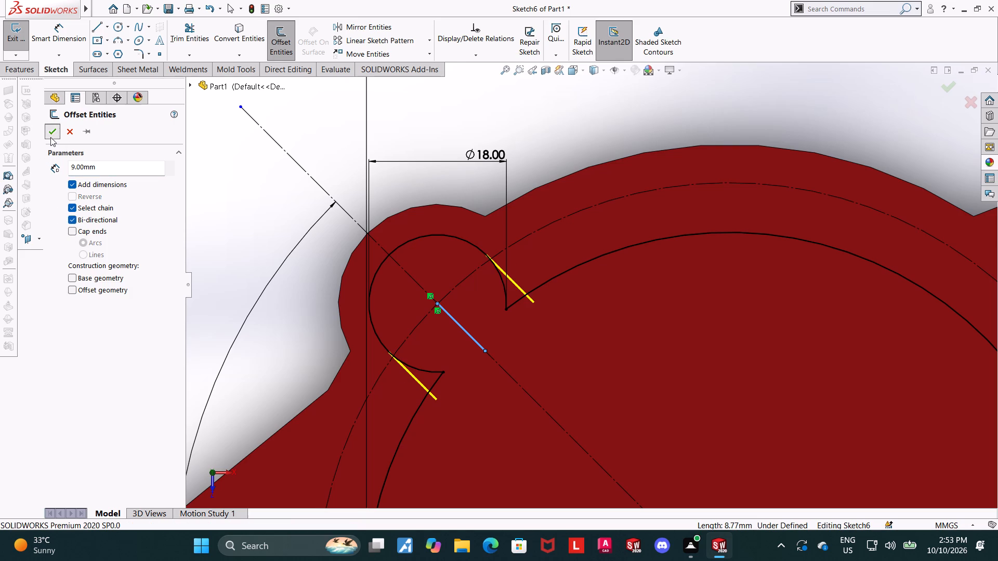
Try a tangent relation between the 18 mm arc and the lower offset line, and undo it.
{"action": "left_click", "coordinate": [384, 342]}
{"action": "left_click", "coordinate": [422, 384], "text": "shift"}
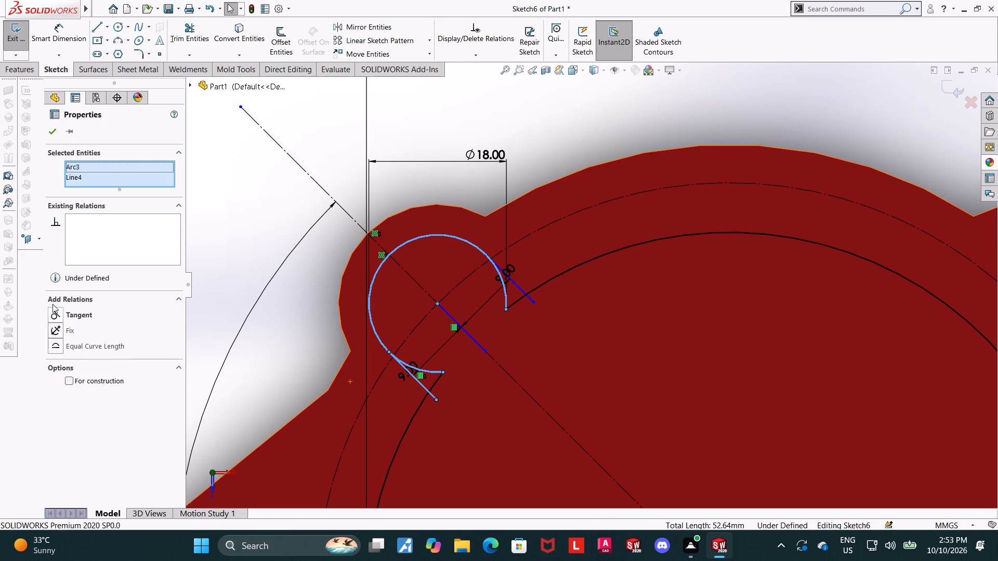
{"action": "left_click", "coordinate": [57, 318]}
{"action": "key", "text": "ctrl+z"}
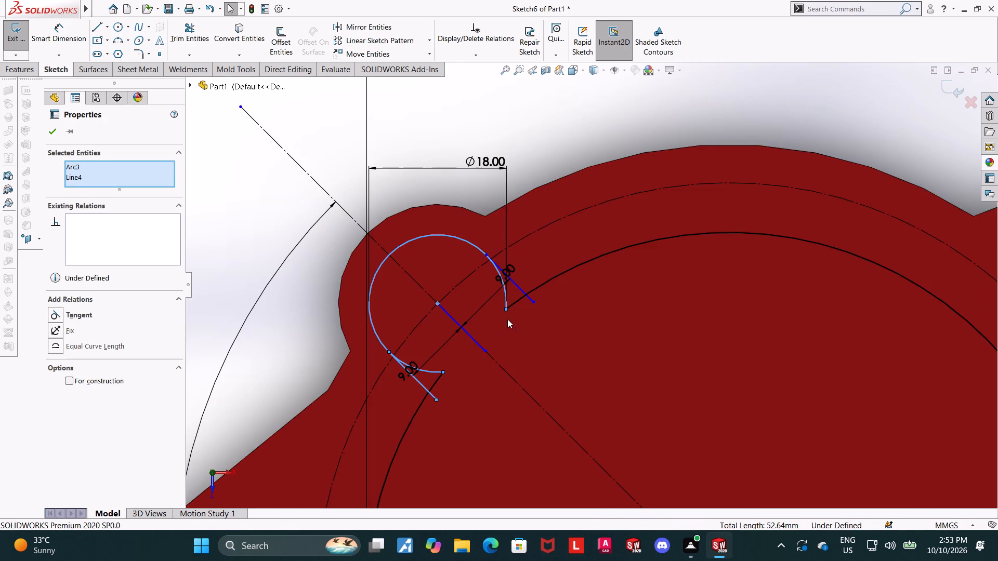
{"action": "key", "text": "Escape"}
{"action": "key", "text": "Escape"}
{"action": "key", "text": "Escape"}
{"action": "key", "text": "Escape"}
Trim the arc ends and the overhanging ends of both offset lines so the lines join the 18 mm and 95 mm arcs.
{"action": "left_click", "coordinate": [189, 31]}
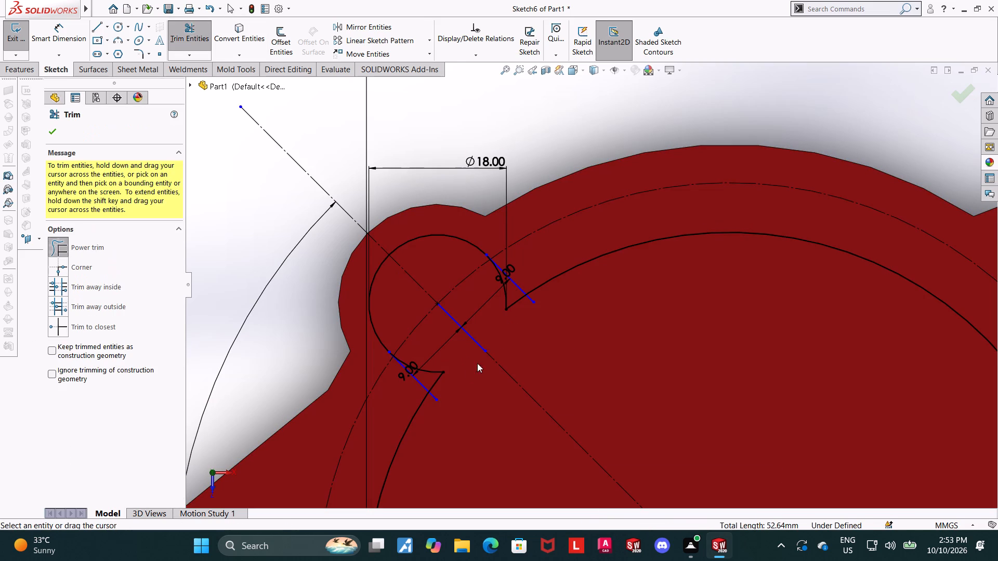
{"action": "left_click_drag", "start_coordinate": [447, 389], "coordinate": [434, 365]}
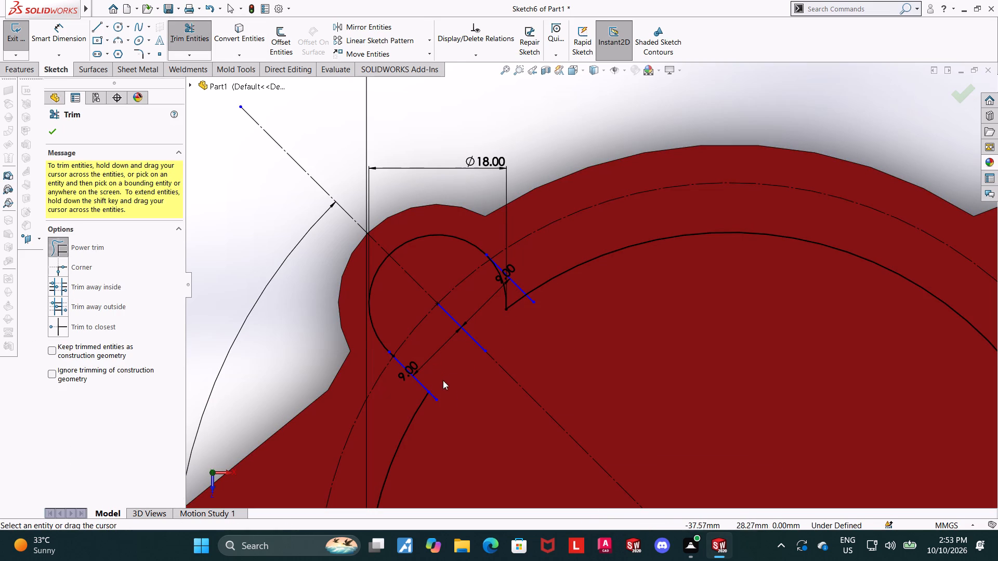
{"action": "left_click_drag", "start_coordinate": [431, 409], "coordinate": [438, 384]}
{"action": "left_click_drag", "start_coordinate": [526, 306], "coordinate": [527, 296]}
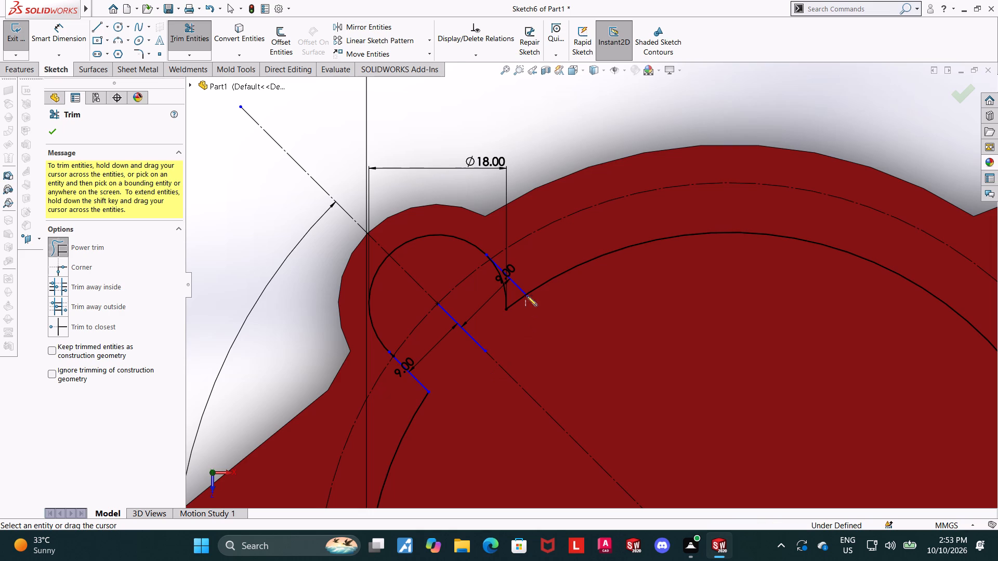
{"action": "left_click_drag", "start_coordinate": [527, 296], "coordinate": [534, 290]}
{"action": "left_click_drag", "start_coordinate": [524, 310], "coordinate": [501, 298]}
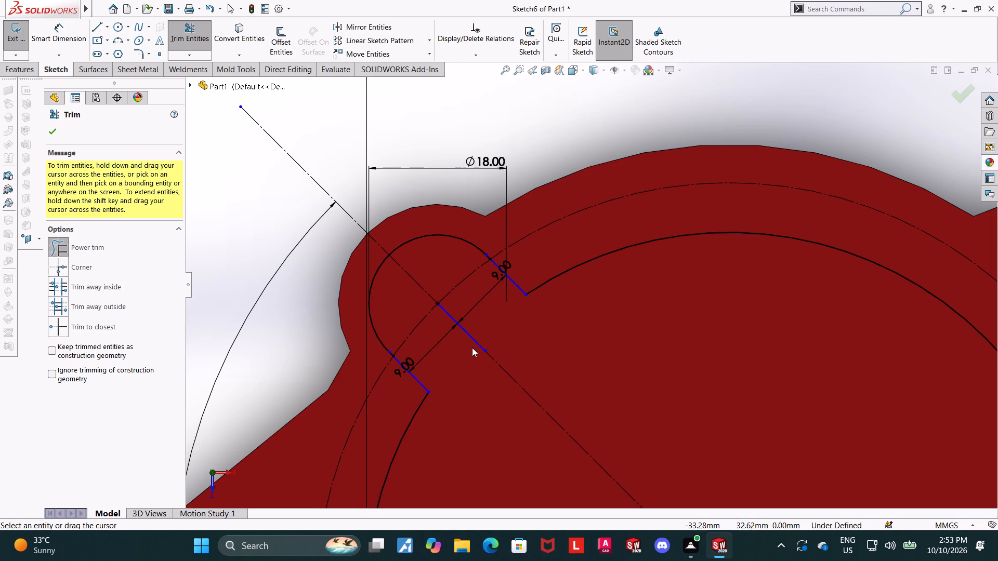
{"action": "key", "text": "Escape"}
Delete the short diagonal line midway between the two offset lines.
{"action": "left_click", "coordinate": [475, 339]}
{"action": "key", "text": "Delete"}
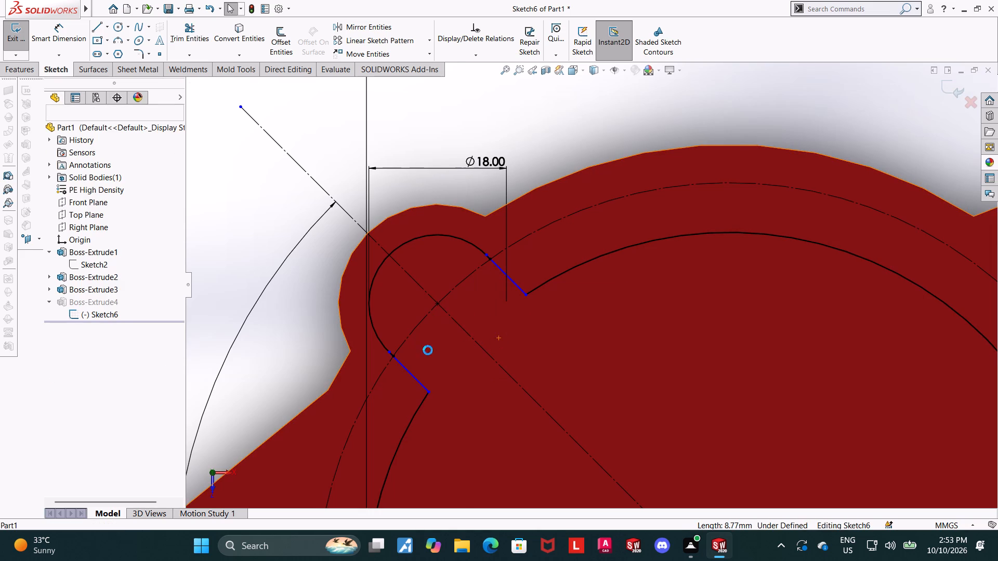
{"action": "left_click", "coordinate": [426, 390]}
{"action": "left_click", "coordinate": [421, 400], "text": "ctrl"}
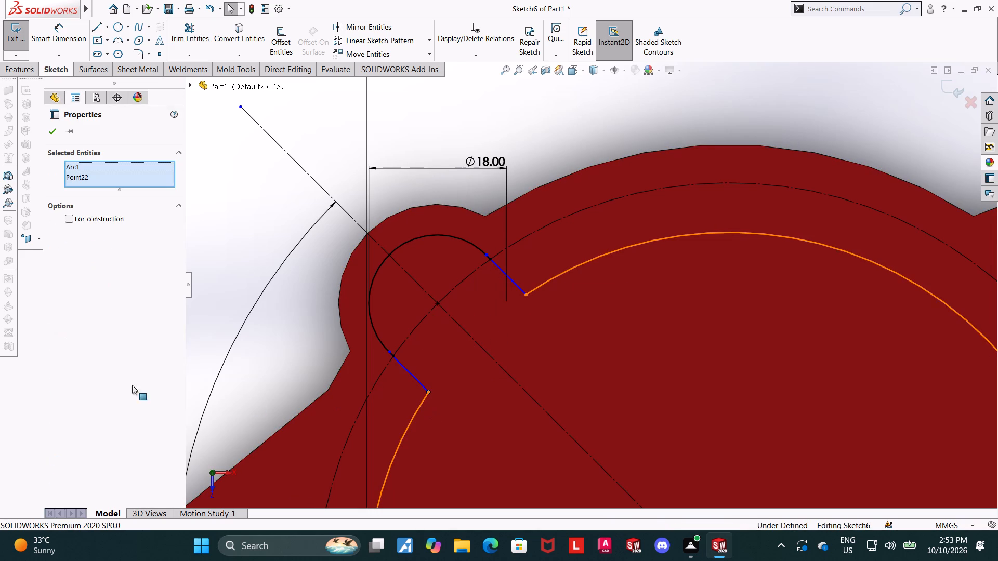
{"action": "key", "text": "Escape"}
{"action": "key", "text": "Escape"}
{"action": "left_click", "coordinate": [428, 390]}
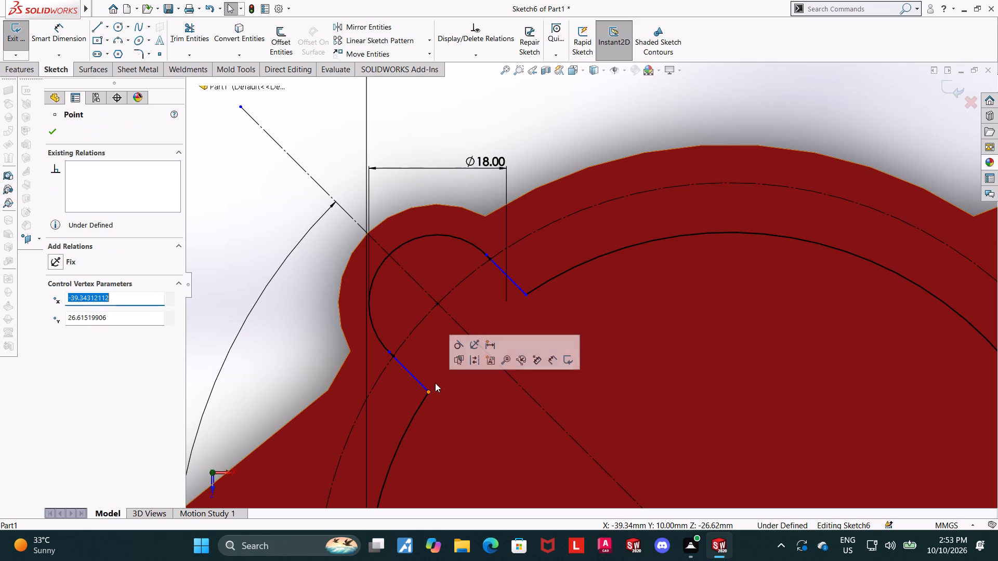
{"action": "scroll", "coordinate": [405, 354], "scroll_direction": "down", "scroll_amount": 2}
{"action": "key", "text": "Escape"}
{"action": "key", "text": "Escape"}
Merge both ends of the 18 mm arc with the adjoining endpoints of the two offset lines.
{"action": "left_click", "coordinate": [403, 343]}
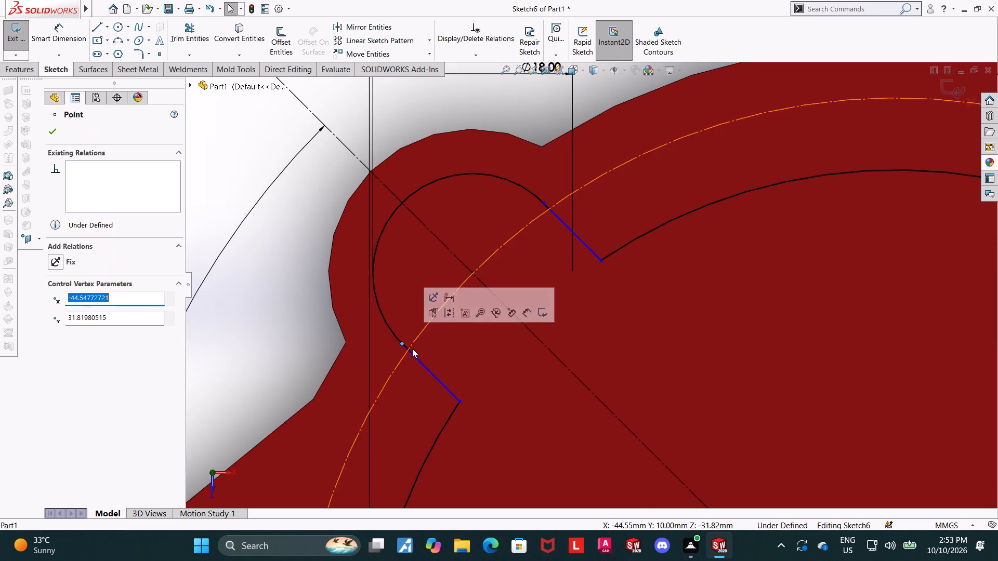
{"action": "left_click", "coordinate": [410, 351], "text": "ctrl"}
{"action": "left_click", "coordinate": [57, 360]}
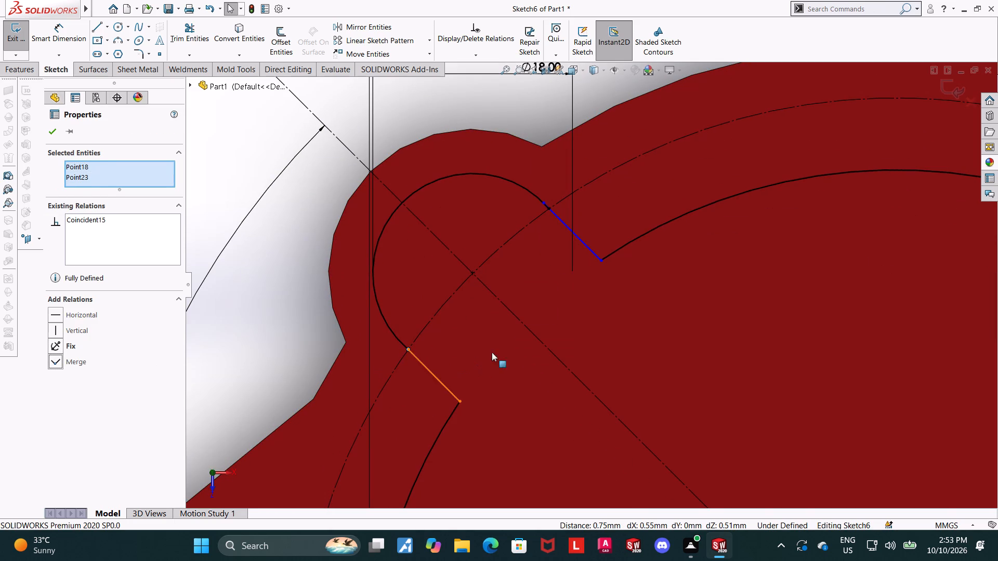
{"action": "key", "text": "Escape"}
{"action": "key", "text": "Escape"}
{"action": "left_click", "coordinate": [545, 203]}
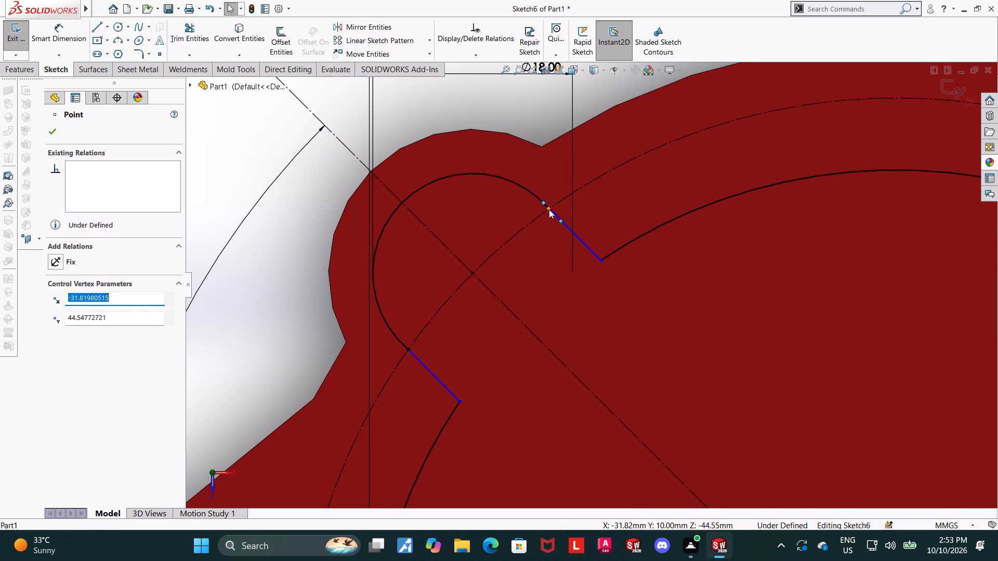
{"action": "left_click", "coordinate": [549, 209], "text": "ctrl"}
{"action": "left_click", "coordinate": [54, 362]}
{"action": "key", "text": "Escape"}
{"action": "key", "text": "Escape"}
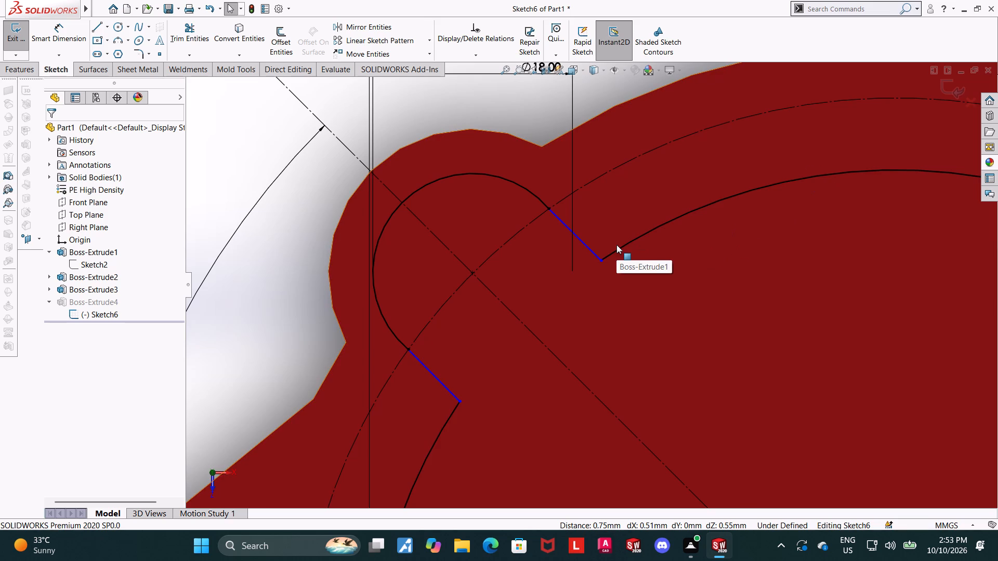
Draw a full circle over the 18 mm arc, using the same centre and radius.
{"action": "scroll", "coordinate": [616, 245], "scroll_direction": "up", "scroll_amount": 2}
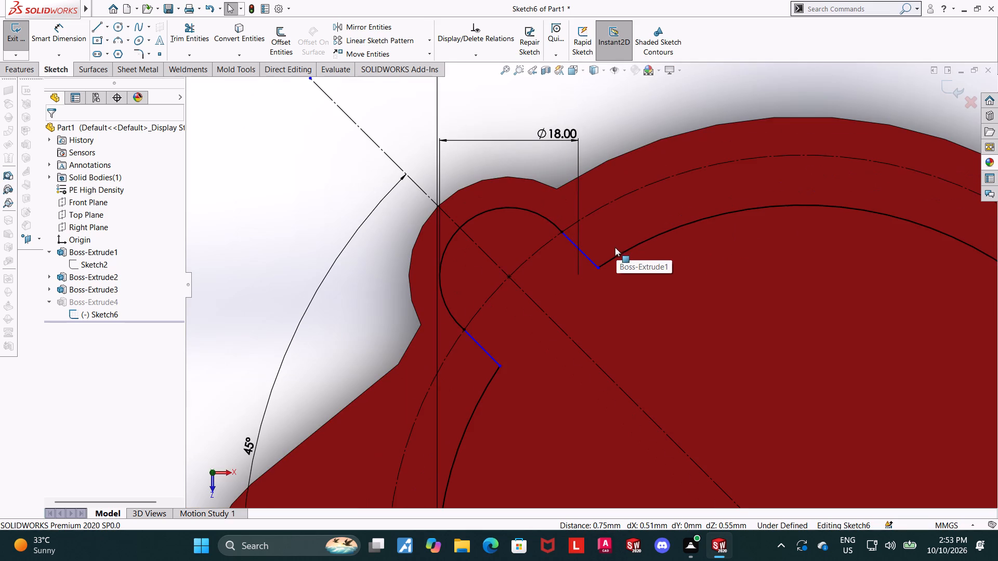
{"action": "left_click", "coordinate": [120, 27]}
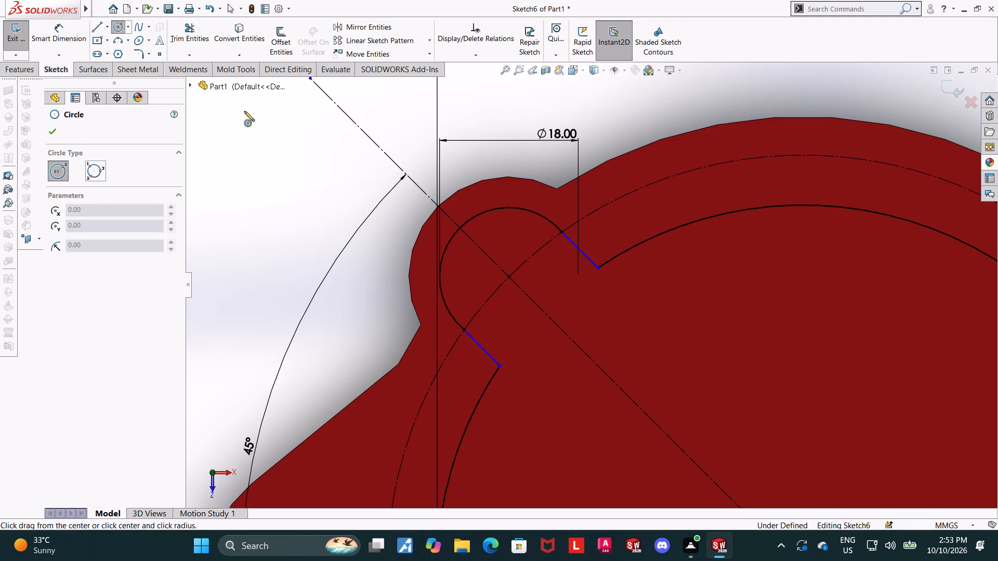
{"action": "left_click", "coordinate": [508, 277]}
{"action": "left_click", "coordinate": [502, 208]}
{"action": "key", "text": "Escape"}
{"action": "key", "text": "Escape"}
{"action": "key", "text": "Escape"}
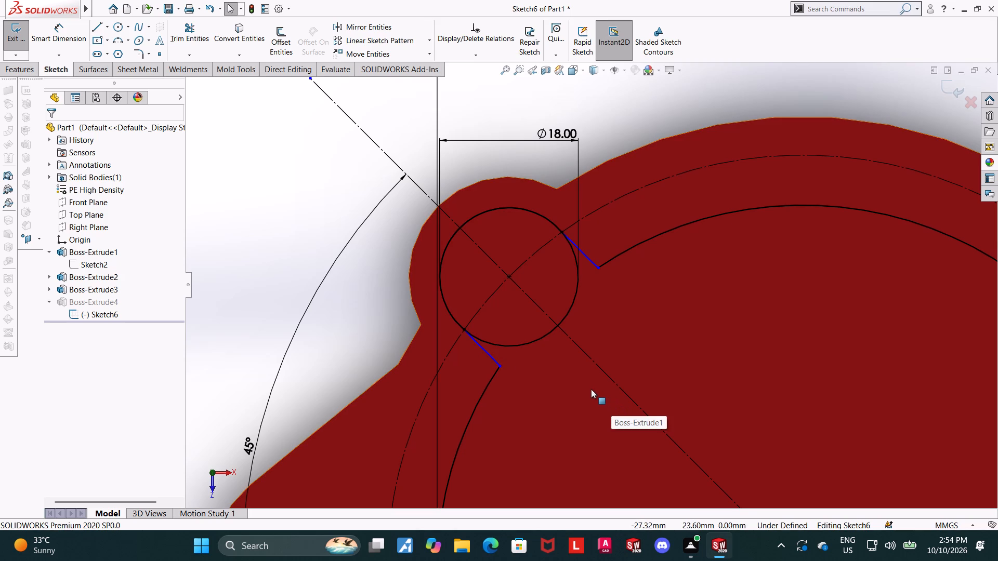
Add tangent relations between the 18 mm arc and each of the two lobe side lines.
{"action": "scroll", "coordinate": [576, 386], "scroll_direction": "up", "scroll_amount": 5}
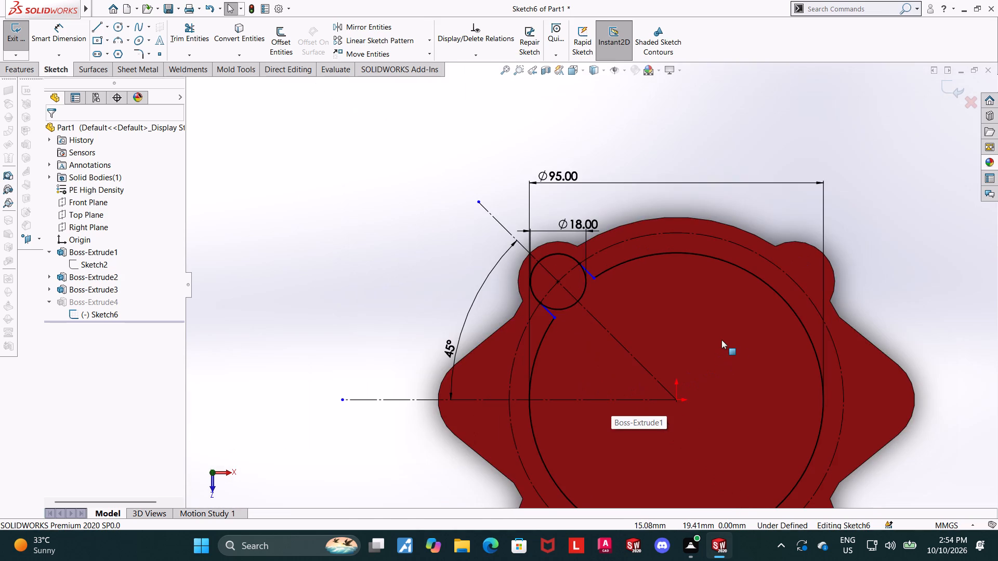
{"action": "scroll", "coordinate": [721, 340], "scroll_direction": "down", "scroll_amount": 3}
{"action": "scroll", "coordinate": [716, 341], "scroll_direction": "up", "scroll_amount": 1}
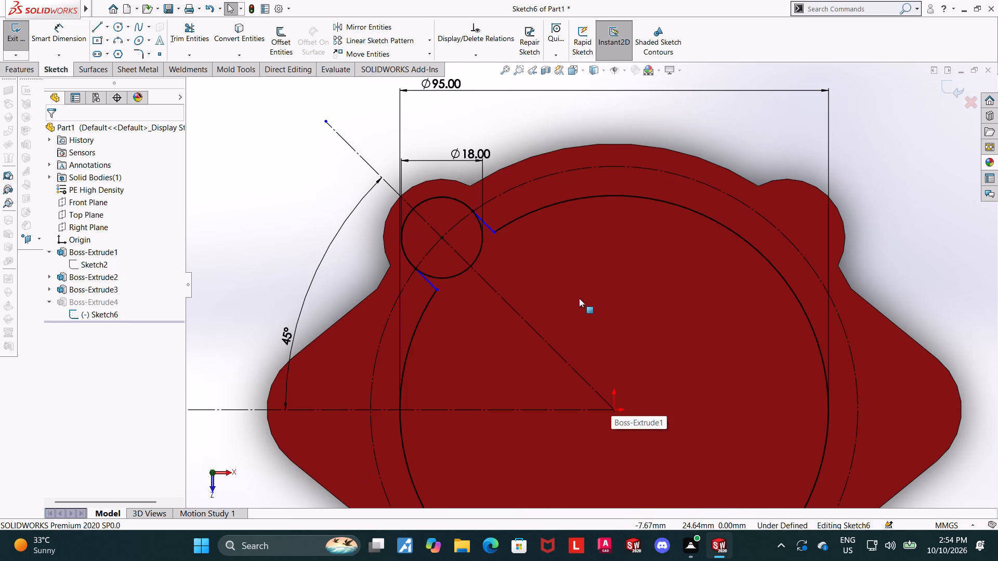
{"action": "scroll", "coordinate": [579, 252], "scroll_direction": "up", "scroll_amount": 2}
{"action": "scroll", "coordinate": [527, 226], "scroll_direction": "down", "scroll_amount": 2}
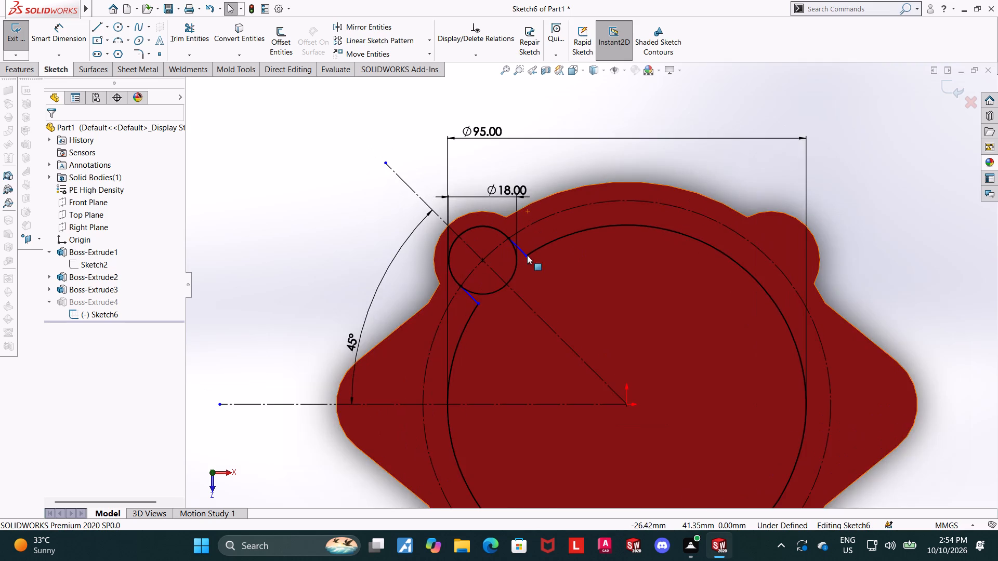
{"action": "scroll", "coordinate": [528, 265], "scroll_direction": "down", "scroll_amount": 4}
{"action": "key", "text": "Escape"}
{"action": "key", "text": "Escape"}
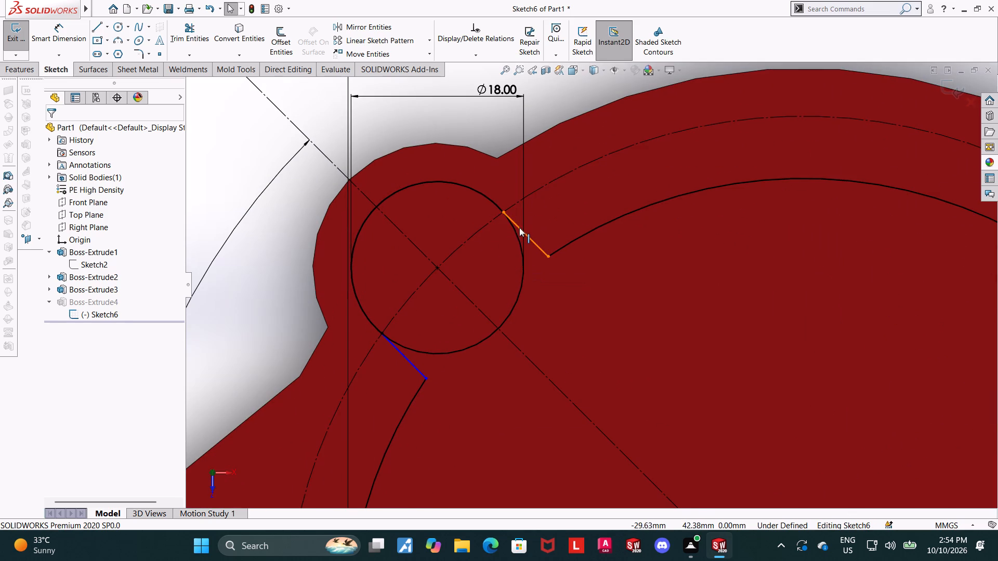
{"action": "left_click", "coordinate": [519, 228]}
{"action": "left_click", "coordinate": [491, 197], "text": "shift"}
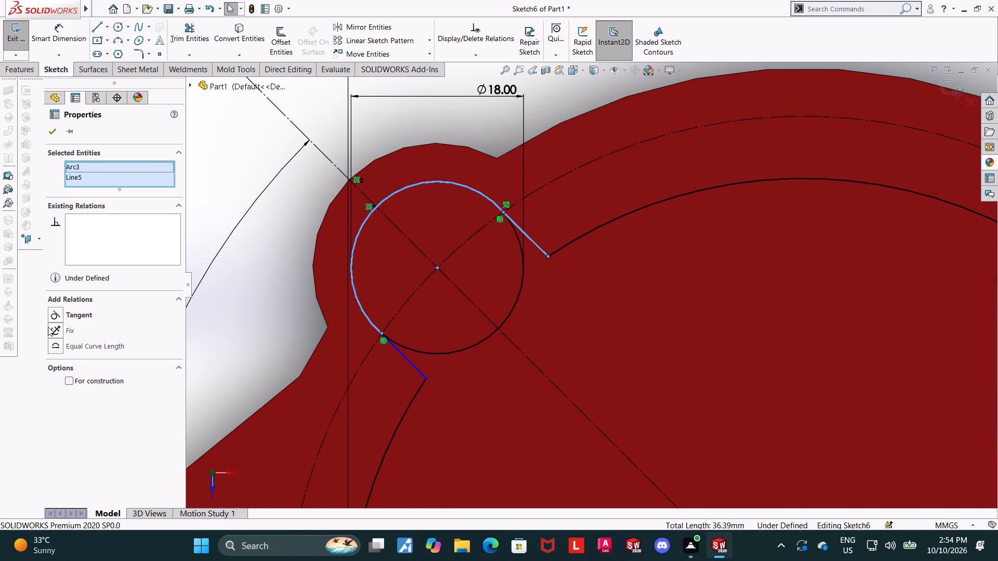
{"action": "left_click", "coordinate": [51, 319]}
{"action": "key", "text": "Escape"}
{"action": "left_click", "coordinate": [412, 363]}
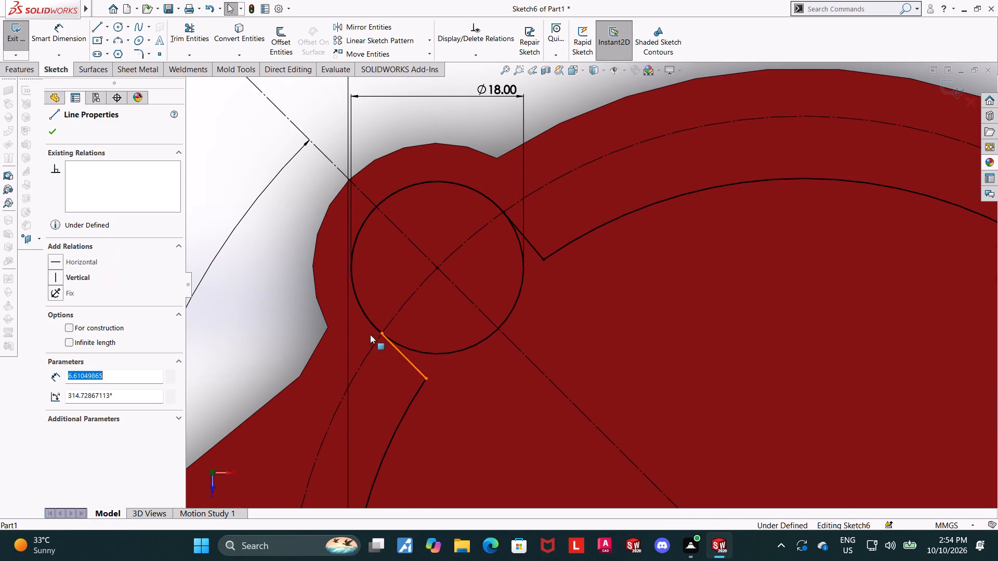
{"action": "left_click", "coordinate": [364, 313], "text": "shift"}
{"action": "left_click", "coordinate": [53, 317]}
{"action": "key", "text": "Escape"}
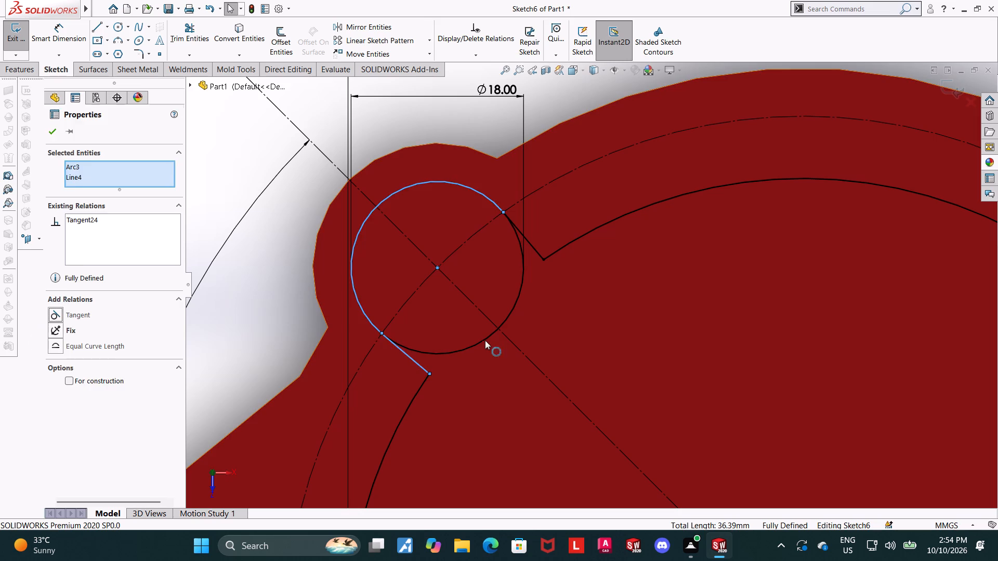
{"action": "key", "text": "Escape"}
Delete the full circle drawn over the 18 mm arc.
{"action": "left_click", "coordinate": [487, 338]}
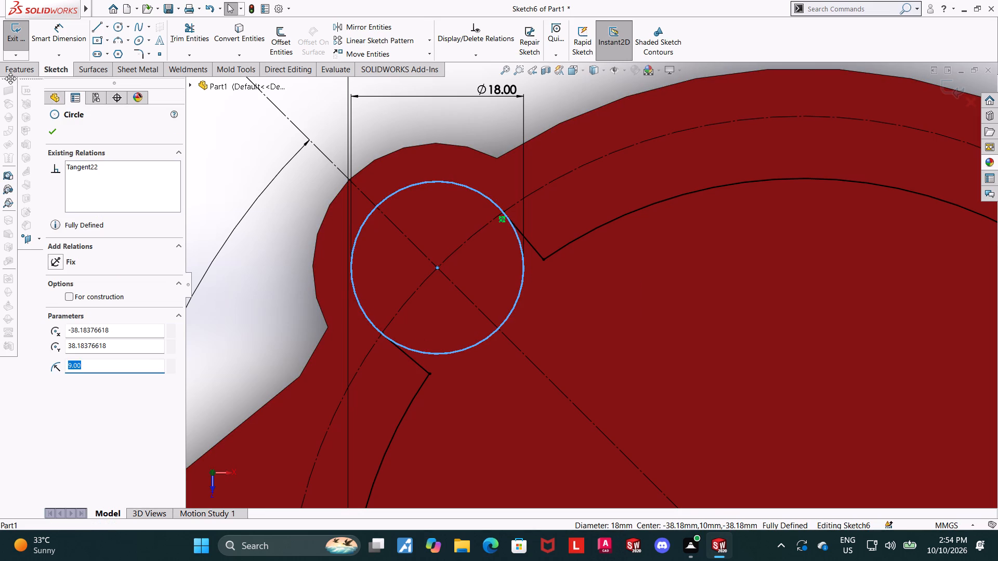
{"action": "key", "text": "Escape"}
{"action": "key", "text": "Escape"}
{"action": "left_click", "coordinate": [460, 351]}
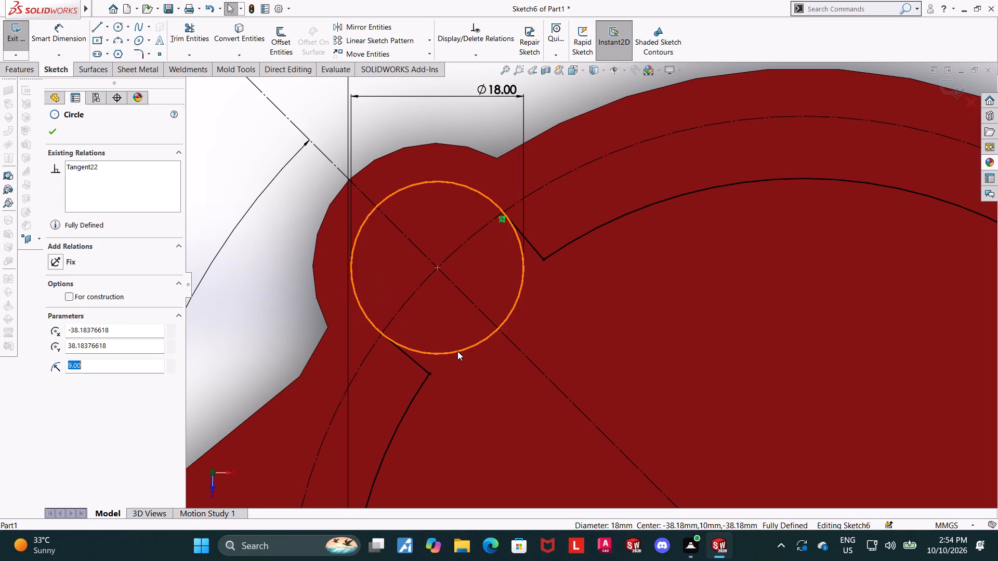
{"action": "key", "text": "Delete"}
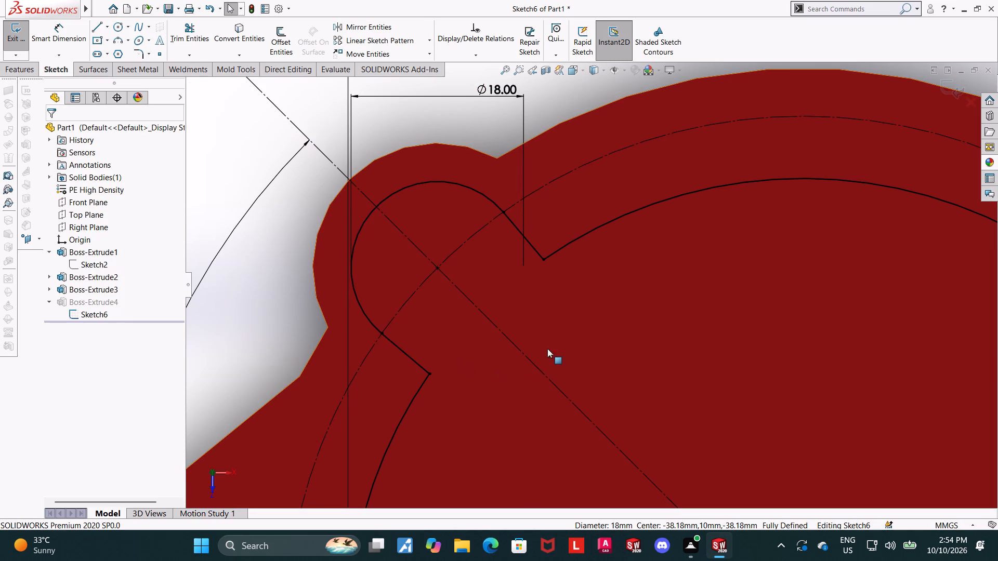
Mirror the lobe's 18 mm arc and both side lines about the horizontal centerline.
{"action": "scroll", "coordinate": [539, 341], "scroll_direction": "up", "scroll_amount": 1}
{"action": "scroll", "coordinate": [515, 307], "scroll_direction": "up", "scroll_amount": 1}
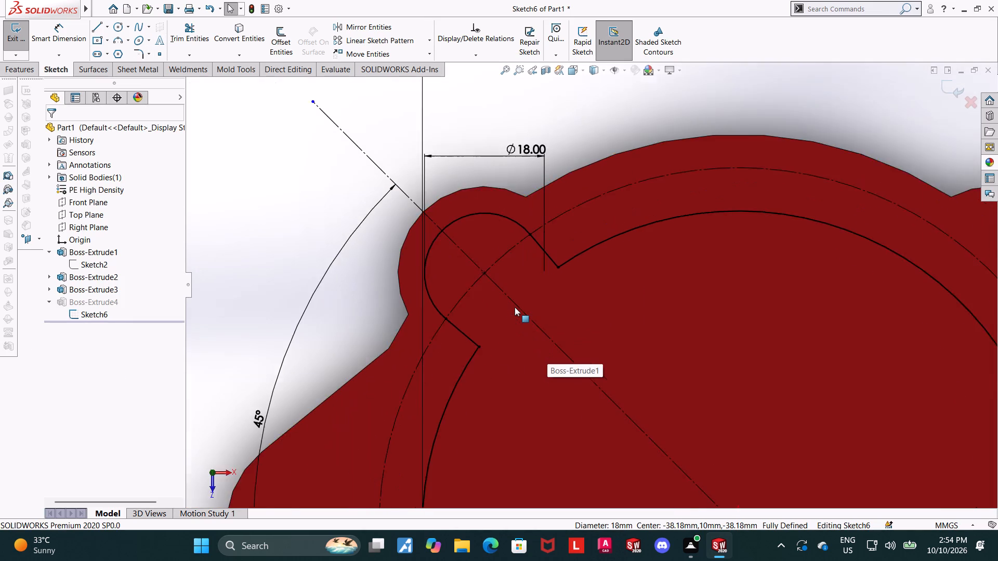
{"action": "scroll", "coordinate": [515, 307], "scroll_direction": "up", "scroll_amount": 1}
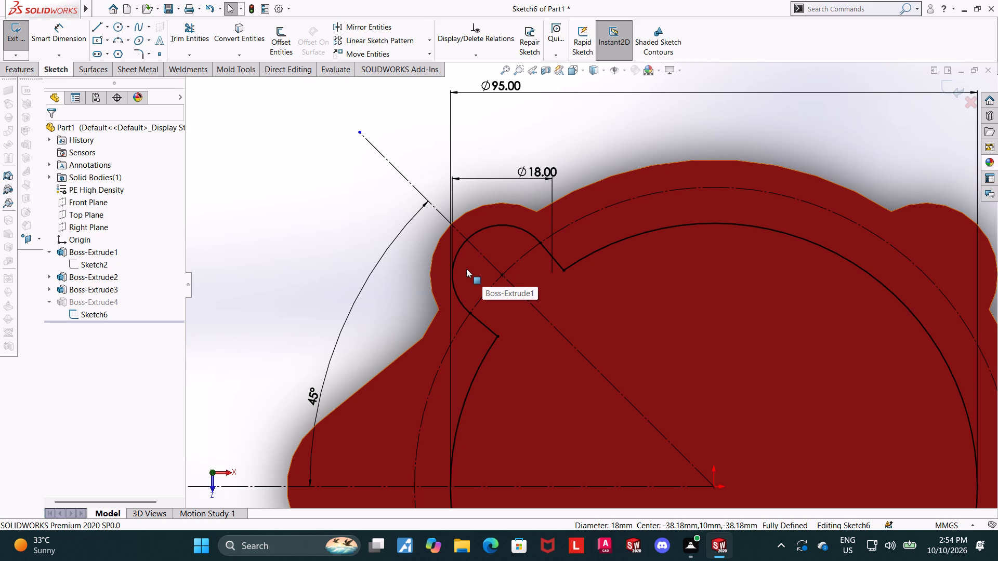
{"action": "scroll", "coordinate": [483, 270], "scroll_direction": "up", "scroll_amount": 2}
{"action": "scroll", "coordinate": [874, 321], "scroll_direction": "up", "scroll_amount": 3}
{"action": "scroll", "coordinate": [886, 330], "scroll_direction": "down", "scroll_amount": 2}
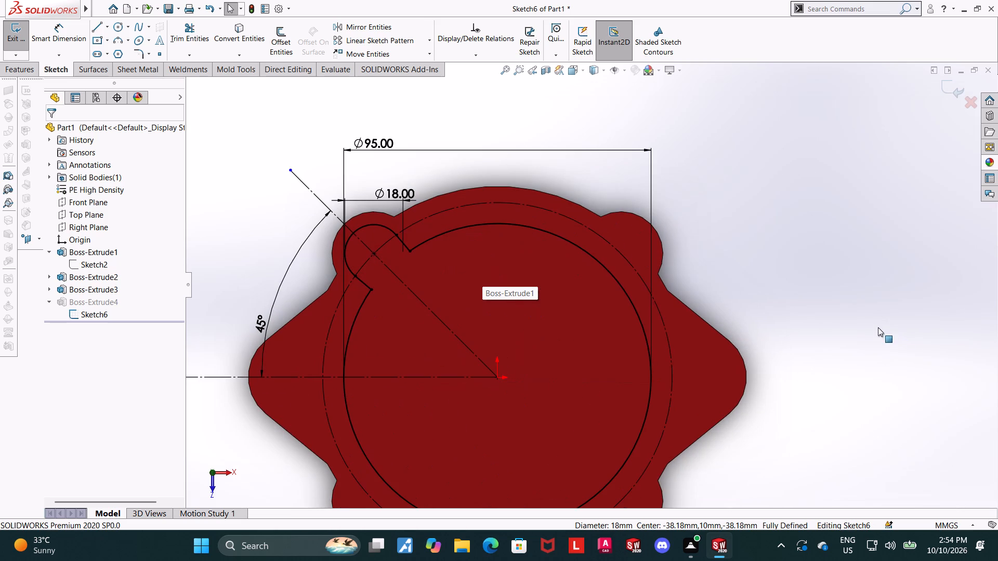
{"action": "key", "text": "Escape"}
{"action": "key", "text": "Escape"}
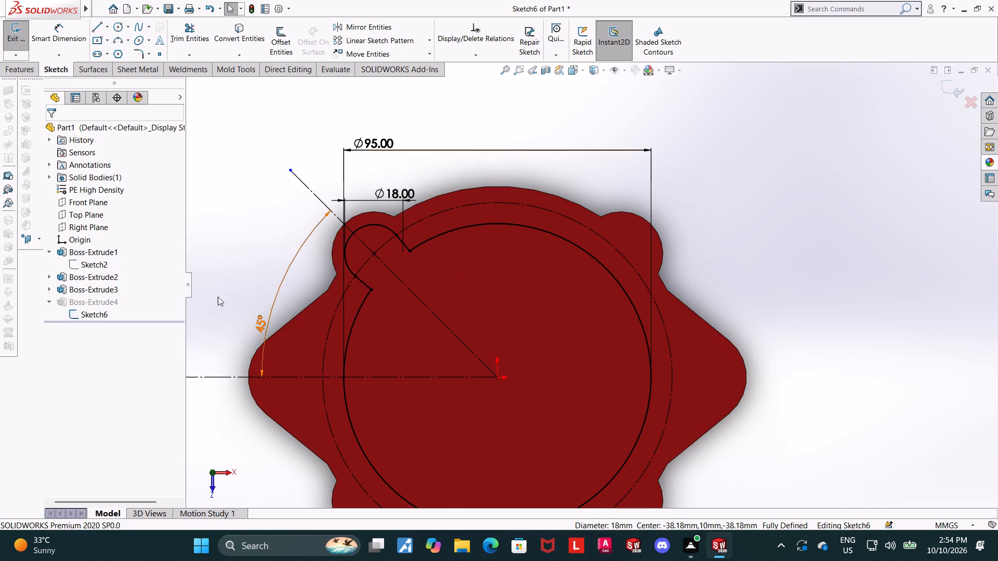
{"action": "scroll", "coordinate": [384, 307], "scroll_direction": "up", "scroll_amount": 1}
{"action": "left_click", "coordinate": [332, 23]}
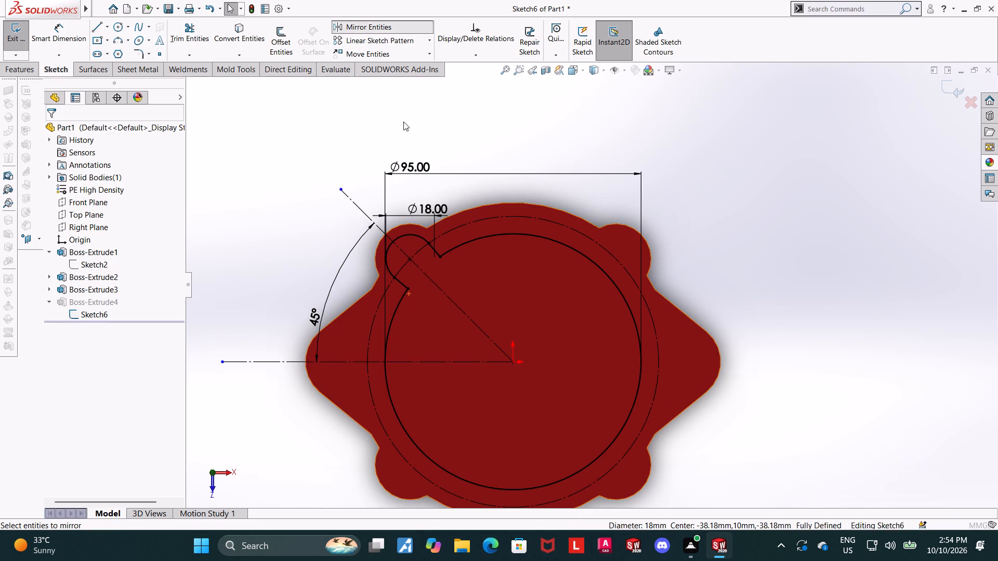
{"action": "left_click", "coordinate": [407, 235]}
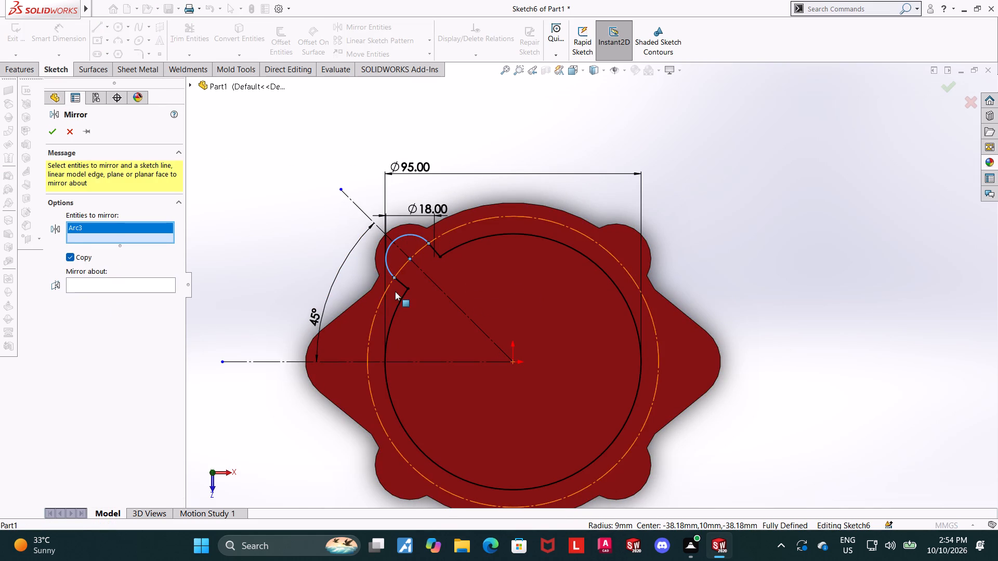
{"action": "left_click", "coordinate": [399, 282]}
{"action": "left_click", "coordinate": [438, 251]}
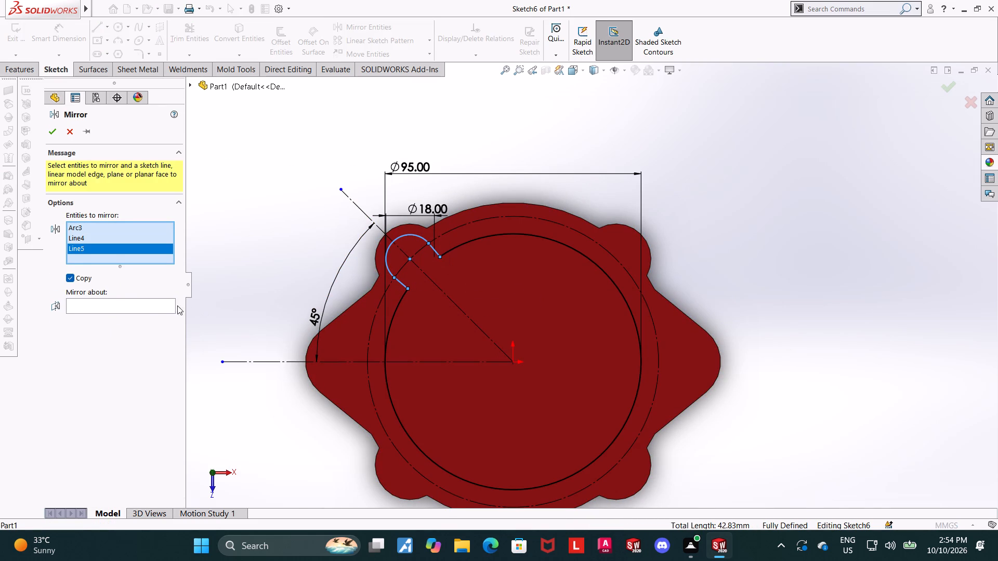
{"action": "double_click", "coordinate": [155, 303]}
{"action": "left_click", "coordinate": [471, 362]}
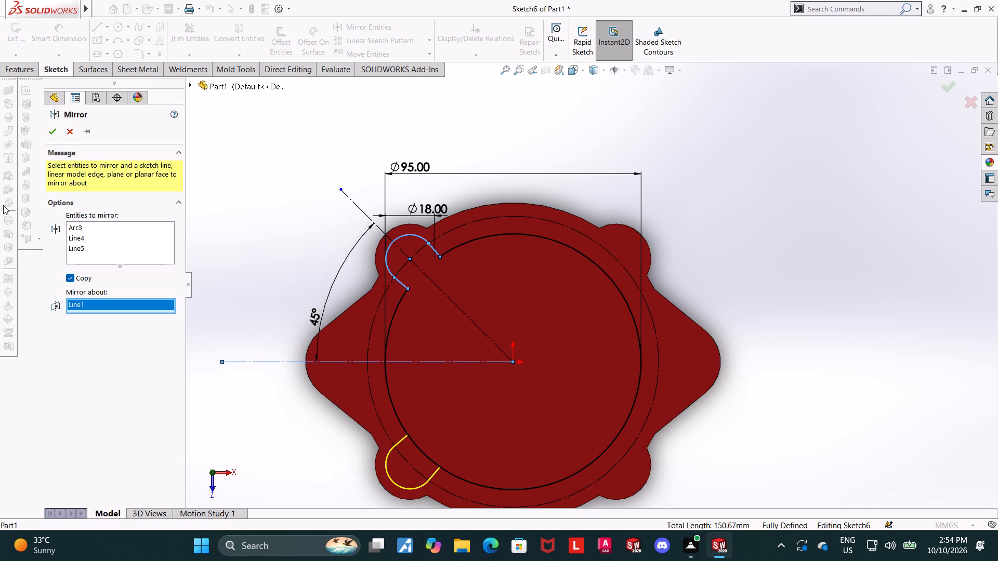
{"action": "left_click", "coordinate": [51, 136]}
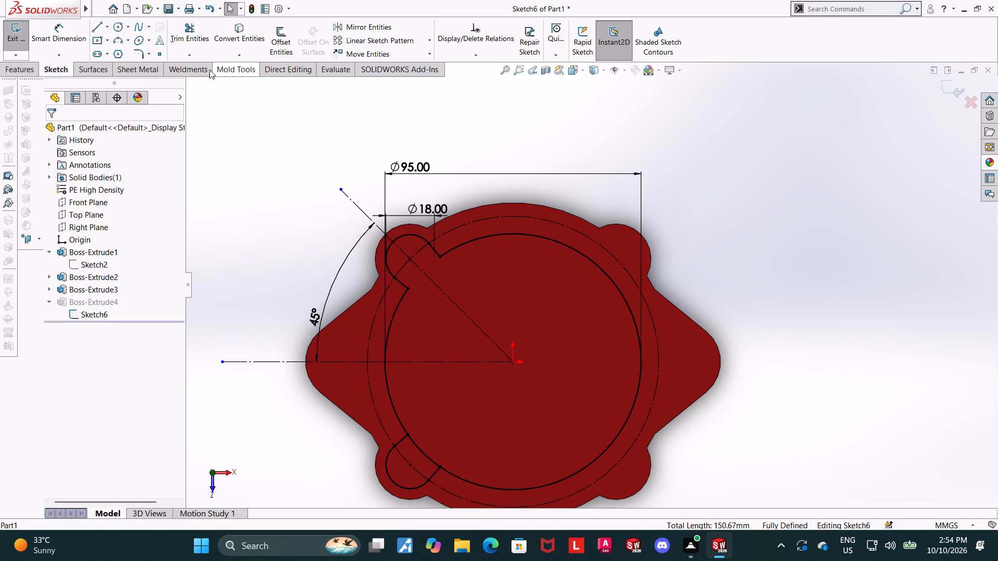
Trim away the 95 mm arc segment across the mouth of the mirrored lower lobe.
{"action": "left_click", "coordinate": [183, 26]}
{"action": "scroll", "coordinate": [467, 464], "scroll_direction": "down", "scroll_amount": 3}
{"action": "left_click_drag", "start_coordinate": [420, 425], "coordinate": [424, 404]}
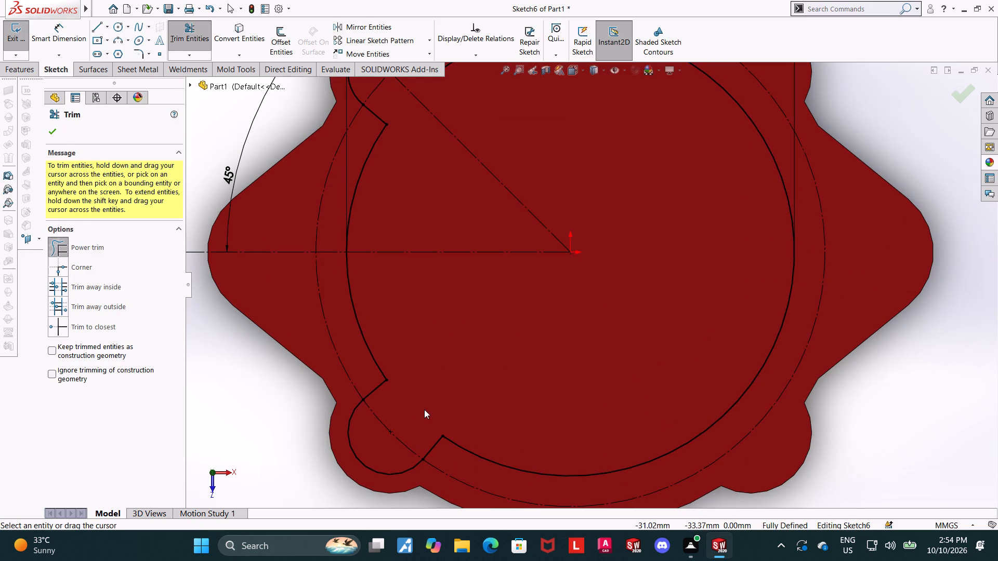
{"action": "scroll", "coordinate": [425, 409], "scroll_direction": "up", "scroll_amount": 4}
{"action": "key", "text": "Escape"}
{"action": "key", "text": "Escape"}
{"action": "key", "text": "Escape"}
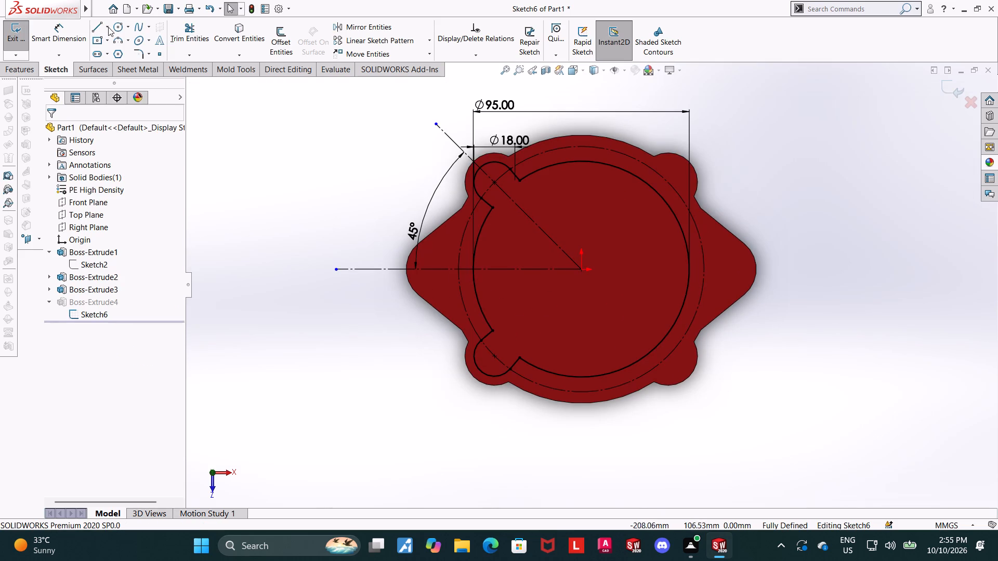
Draw a short vertical centerline downward from the origin.
{"action": "left_click", "coordinate": [108, 27]}
{"action": "left_click", "coordinate": [106, 25]}
{"action": "left_click", "coordinate": [106, 46]}
{"action": "key", "text": "Escape"}
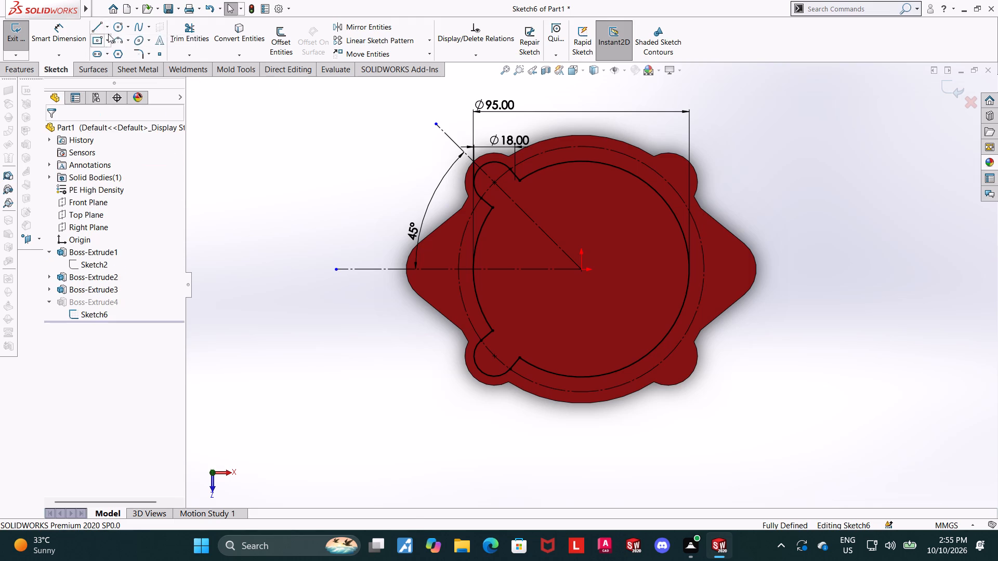
{"action": "left_click", "coordinate": [108, 31]}
{"action": "left_click", "coordinate": [111, 58]}
{"action": "left_click", "coordinate": [580, 270]}
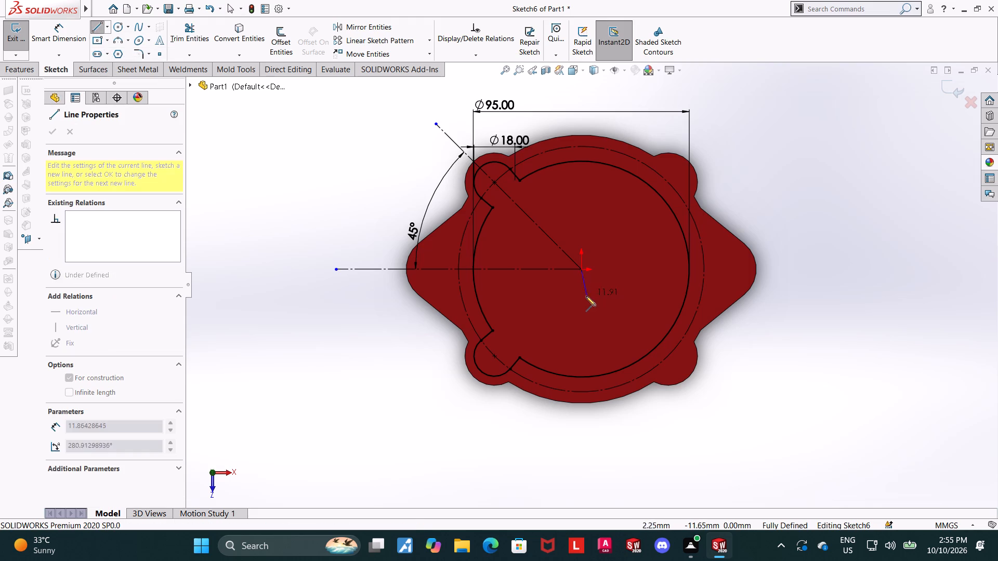
{"action": "left_click", "coordinate": [582, 300]}
{"action": "key", "text": "Escape"}
{"action": "key", "text": "Escape"}
Mirror the arcs and side lines of both left-hand lobes about the short vertical centerline.
{"action": "left_click", "coordinate": [340, 28]}
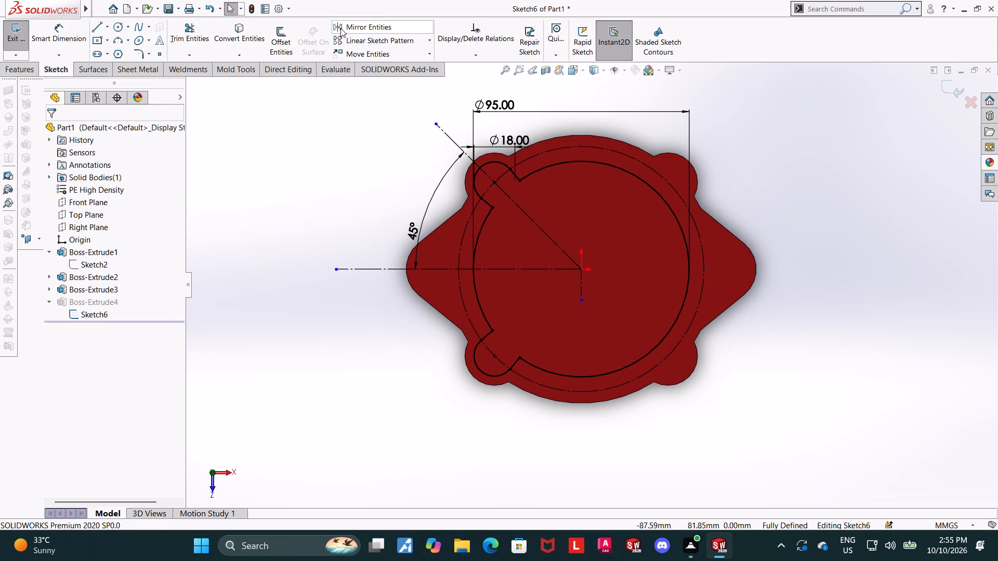
{"action": "left_click", "coordinate": [485, 203]}
{"action": "left_click", "coordinate": [476, 182]}
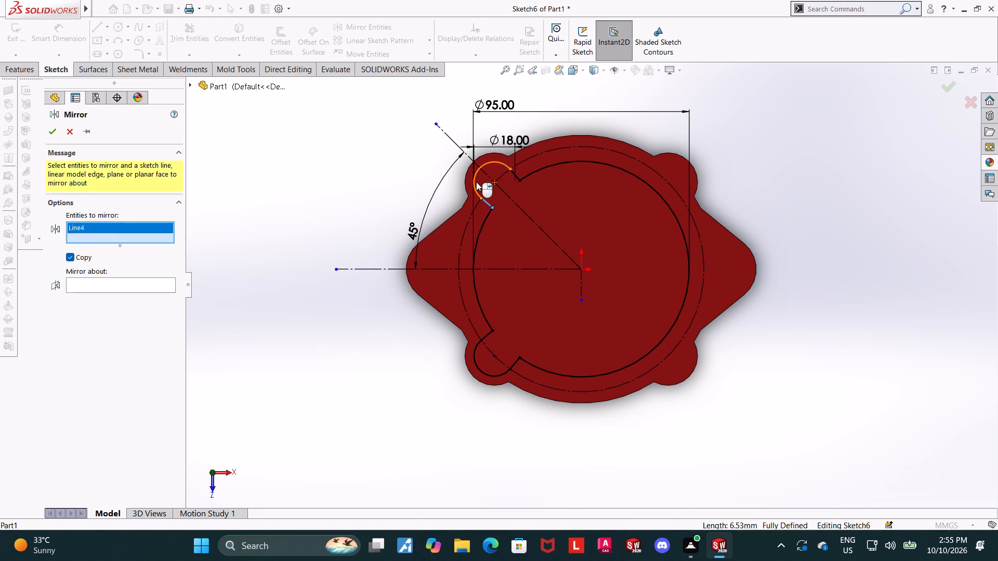
{"action": "left_click", "coordinate": [513, 175]}
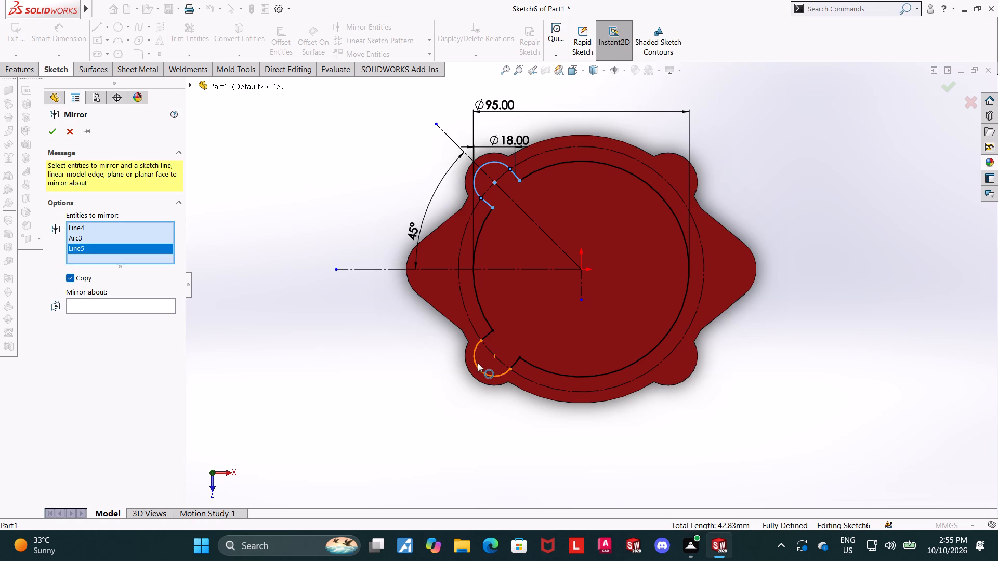
{"action": "left_click", "coordinate": [478, 363]}
{"action": "left_click", "coordinate": [488, 333]}
{"action": "left_click", "coordinate": [512, 361]}
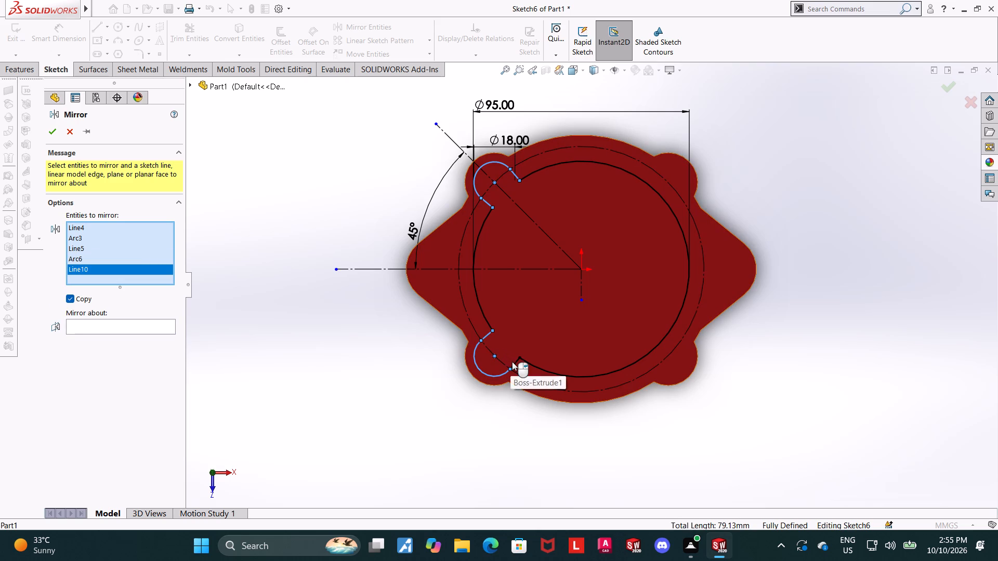
{"action": "left_click", "coordinate": [514, 362]}
{"action": "double_click", "coordinate": [128, 340]}
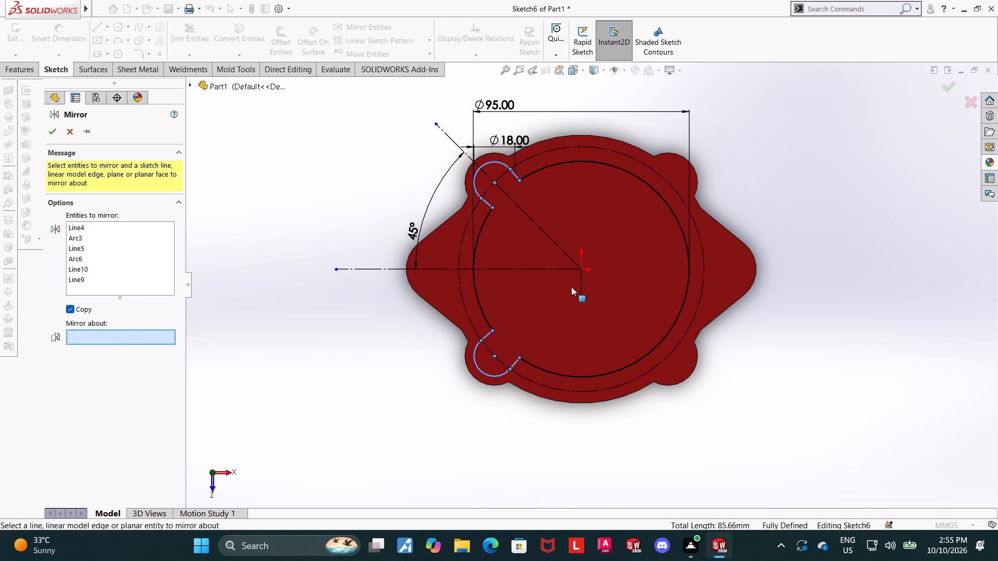
{"action": "left_click", "coordinate": [582, 284]}
{"action": "left_click", "coordinate": [54, 130]}
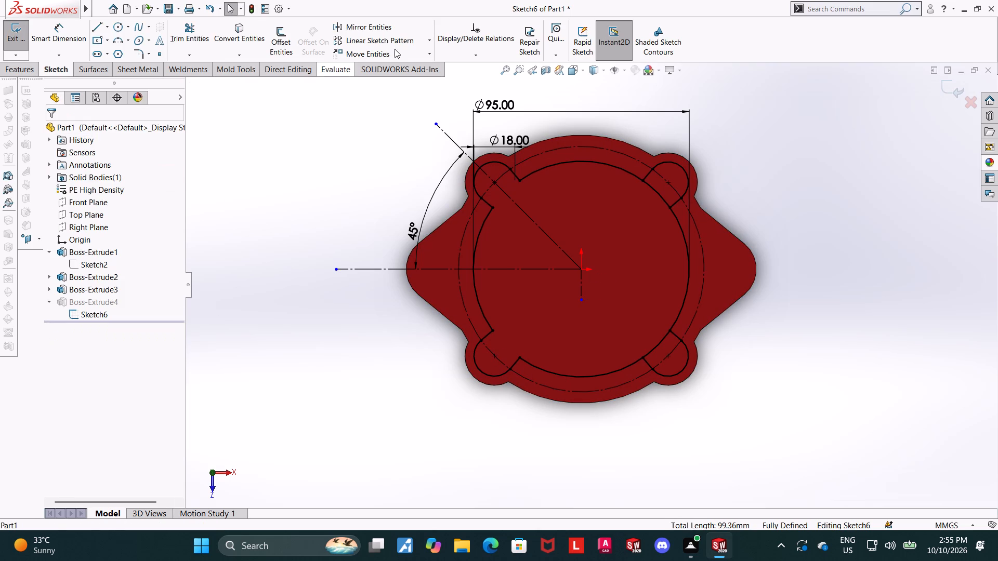
Trim away the 95 mm arc segments across the mouths of the two newly mirrored right-hand lobes.
{"action": "left_click", "coordinate": [206, 39]}
{"action": "left_click_drag", "start_coordinate": [662, 349], "coordinate": [661, 342]}
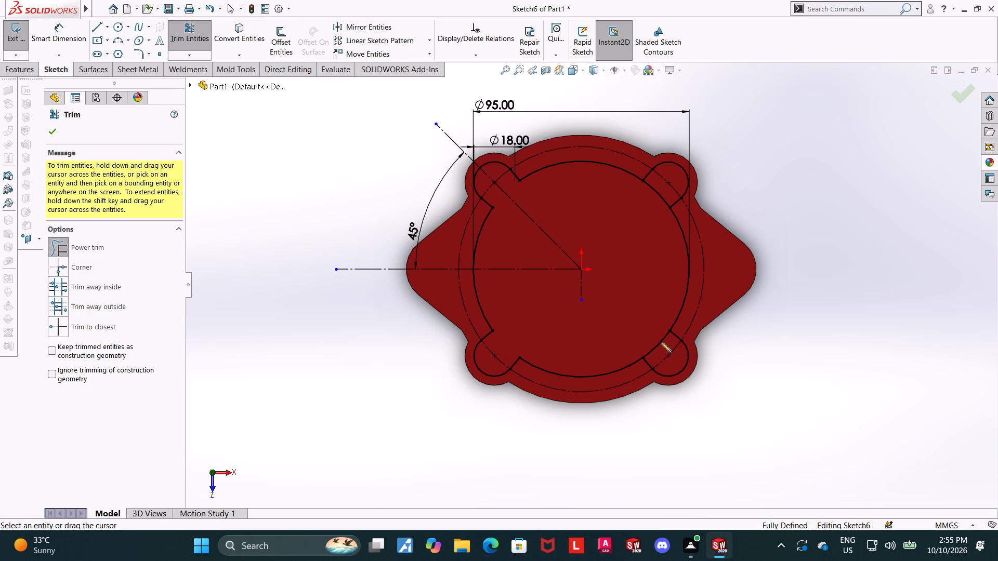
{"action": "left_click_drag", "start_coordinate": [661, 342], "coordinate": [650, 314]}
{"action": "left_click_drag", "start_coordinate": [668, 194], "coordinate": [656, 201]}
{"action": "key", "text": "Escape"}
{"action": "key", "text": "Escape"}
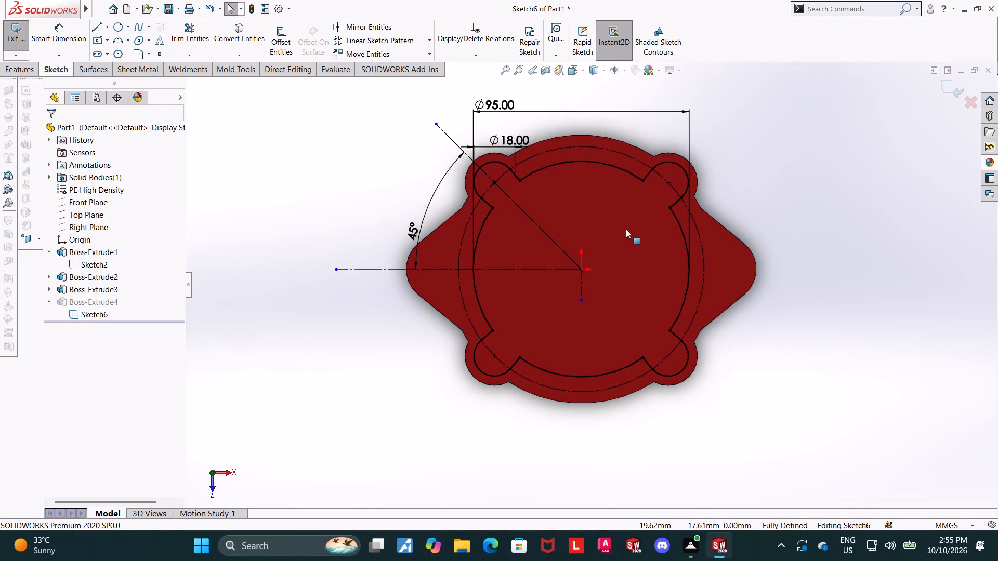
{"action": "key", "text": "Escape"}
{"action": "key", "text": "Escape"}
Exit the edited boss sketch to rebuild the raised boss with its four lobes.
{"action": "scroll", "coordinate": [628, 237], "scroll_direction": "up", "scroll_amount": 2}
{"action": "scroll", "coordinate": [639, 208], "scroll_direction": "down", "scroll_amount": 2}
{"action": "scroll", "coordinate": [623, 304], "scroll_direction": "down", "scroll_amount": 1}
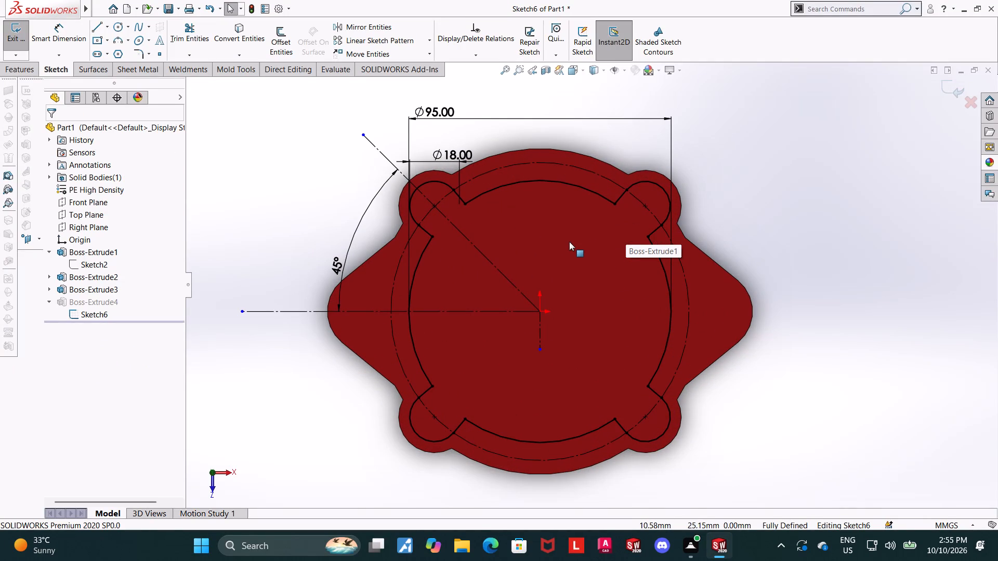
{"action": "key", "text": "Escape"}
{"action": "key", "text": "Escape"}
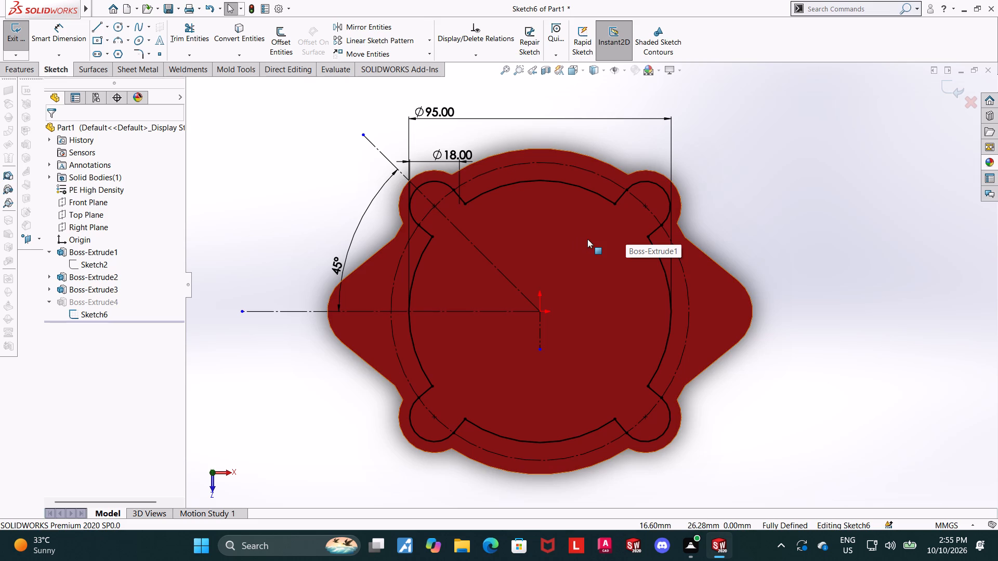
{"action": "left_click", "coordinate": [955, 100]}
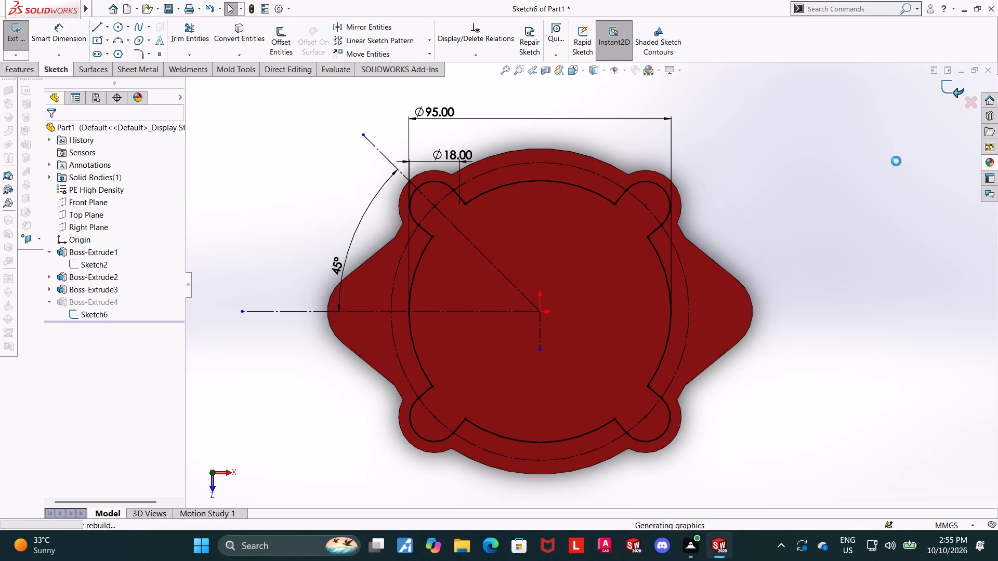
Start a new sketch on the base flange's upper face and orient the view normal to it.
{"action": "middle_click_drag", "start_coordinate": [821, 308], "coordinate": [819, 201]}
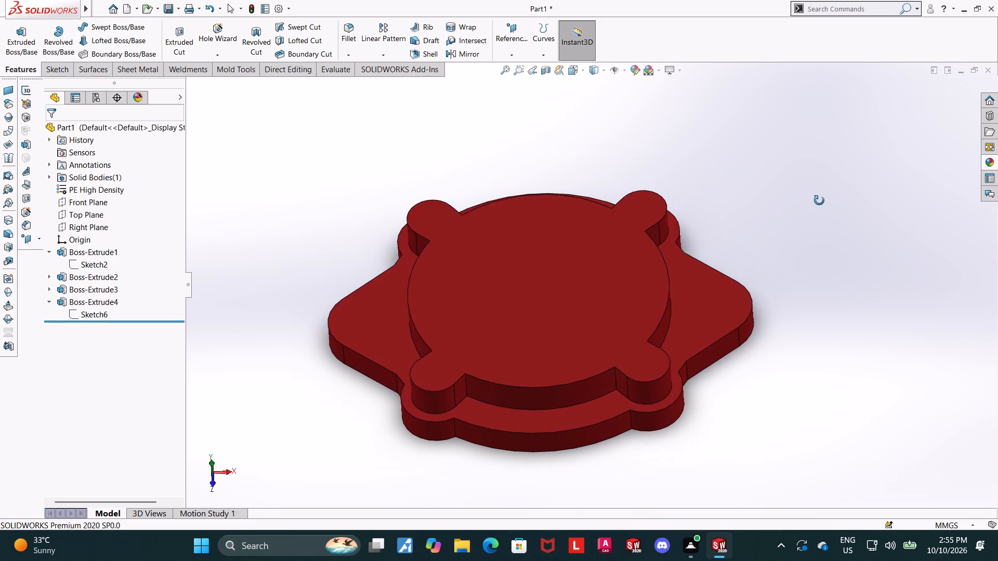
{"action": "middle_click_drag", "start_coordinate": [819, 201], "coordinate": [815, 153]}
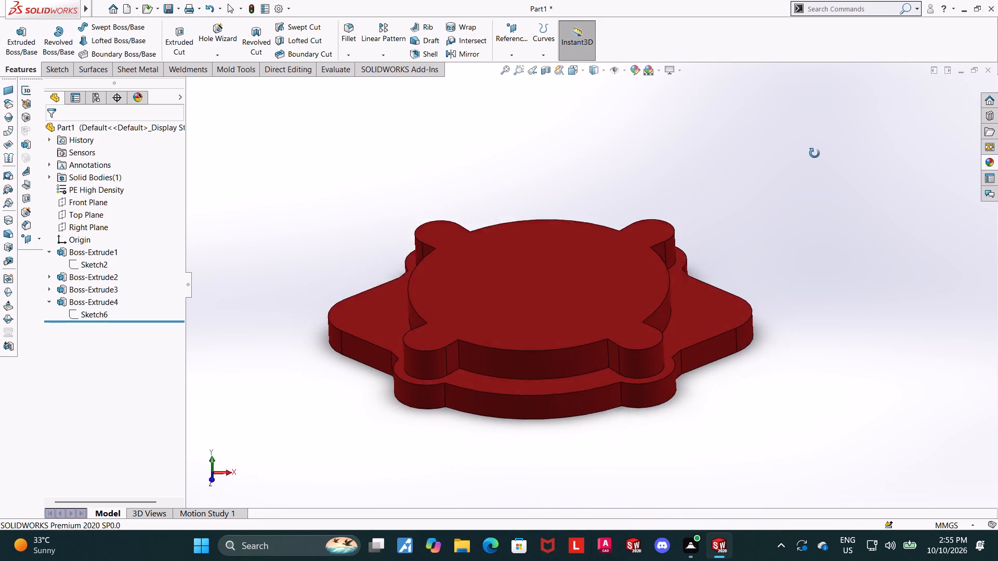
{"action": "middle_click_drag", "start_coordinate": [815, 153], "coordinate": [804, 148]}
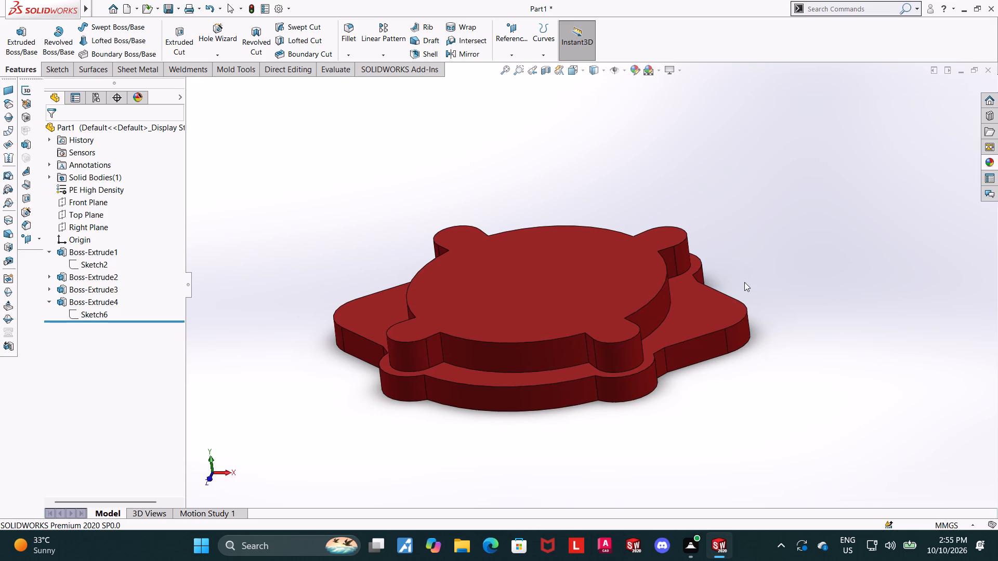
{"action": "middle_click_drag", "start_coordinate": [766, 271], "coordinate": [772, 296]}
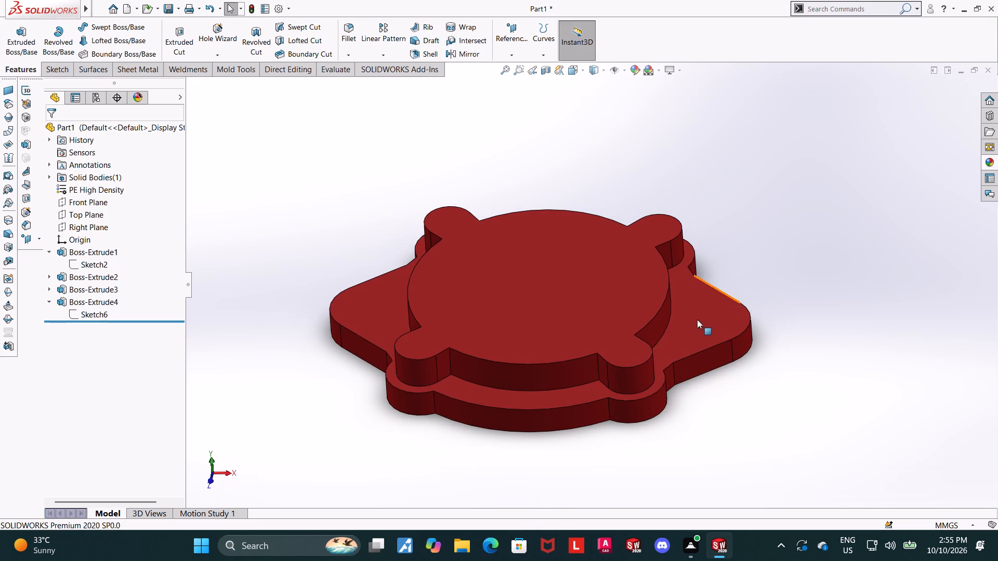
{"action": "left_click", "coordinate": [694, 321]}
{"action": "left_click", "coordinate": [740, 289]}
{"action": "left_click", "coordinate": [73, 326]}
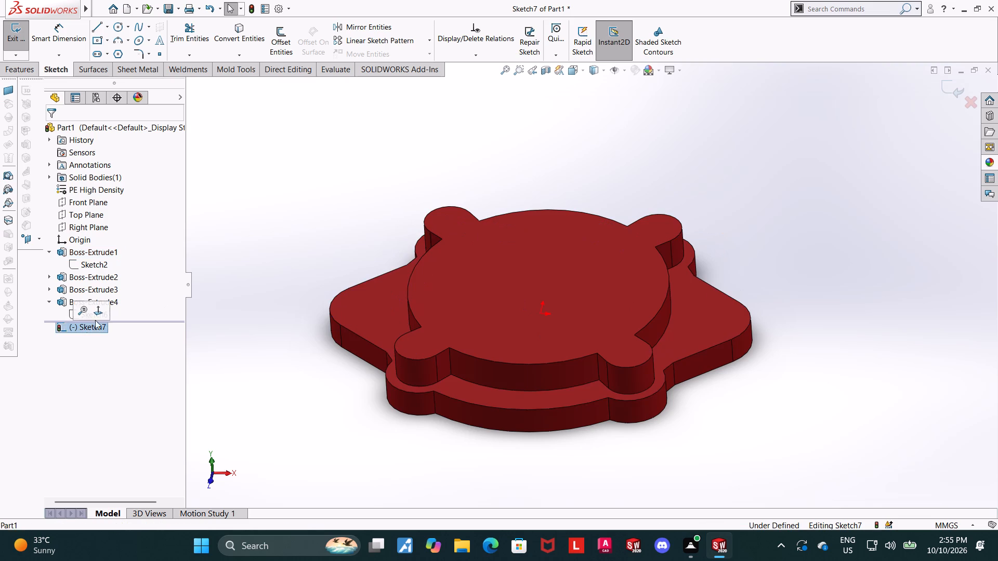
{"action": "left_click", "coordinate": [101, 311]}
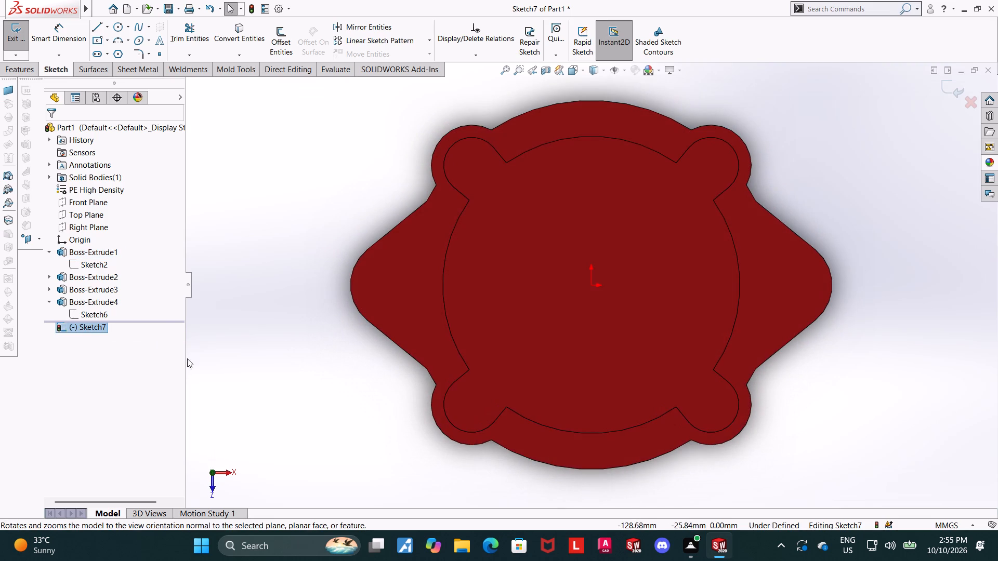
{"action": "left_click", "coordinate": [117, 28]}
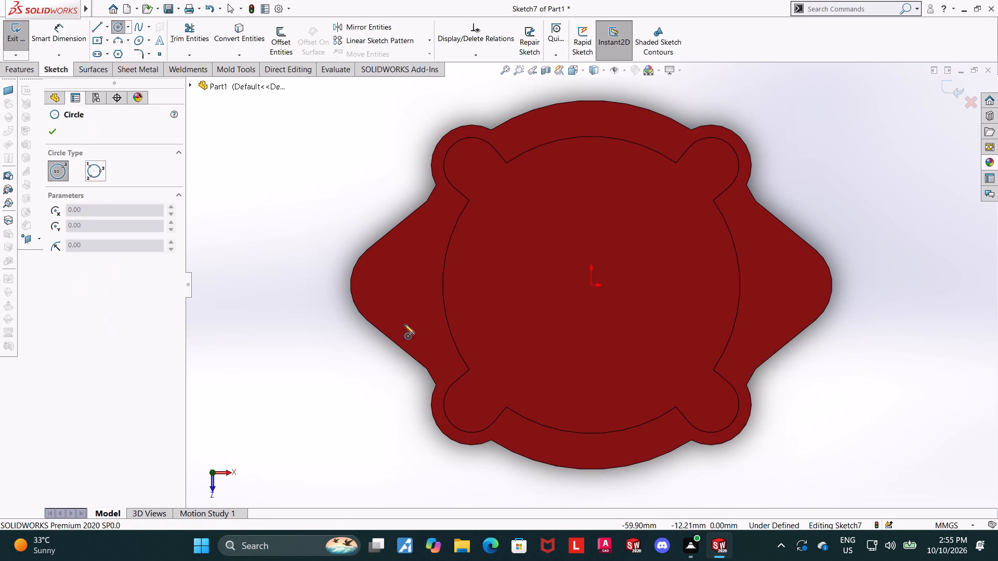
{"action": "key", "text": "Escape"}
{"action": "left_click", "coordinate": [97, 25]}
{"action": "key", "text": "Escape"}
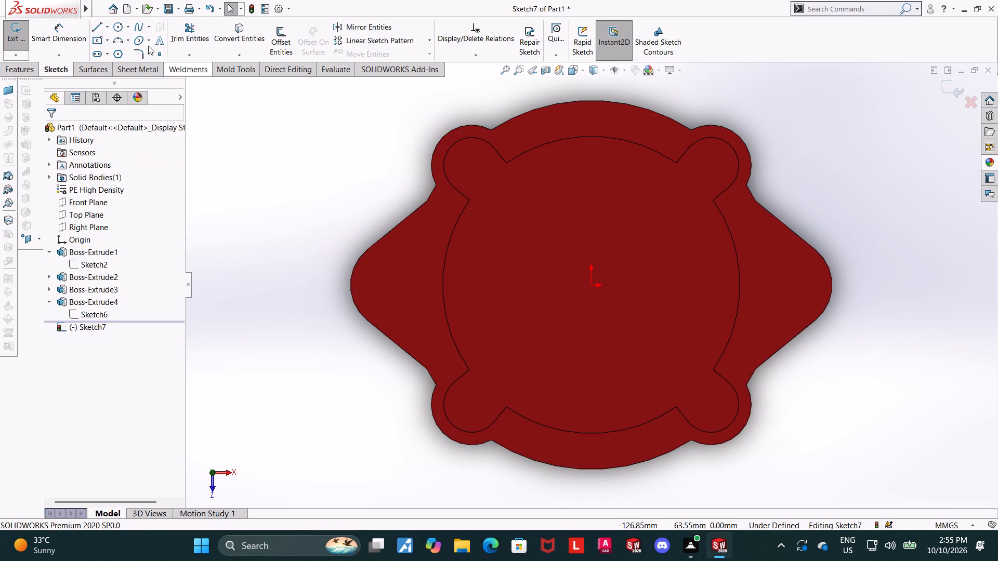
Sketch a circle about 23 mm in diameter in the left ear, centered about 65 mm from the origin along its horizontal axis.
{"action": "left_click", "coordinate": [119, 28]}
{"action": "left_click", "coordinate": [388, 288]}
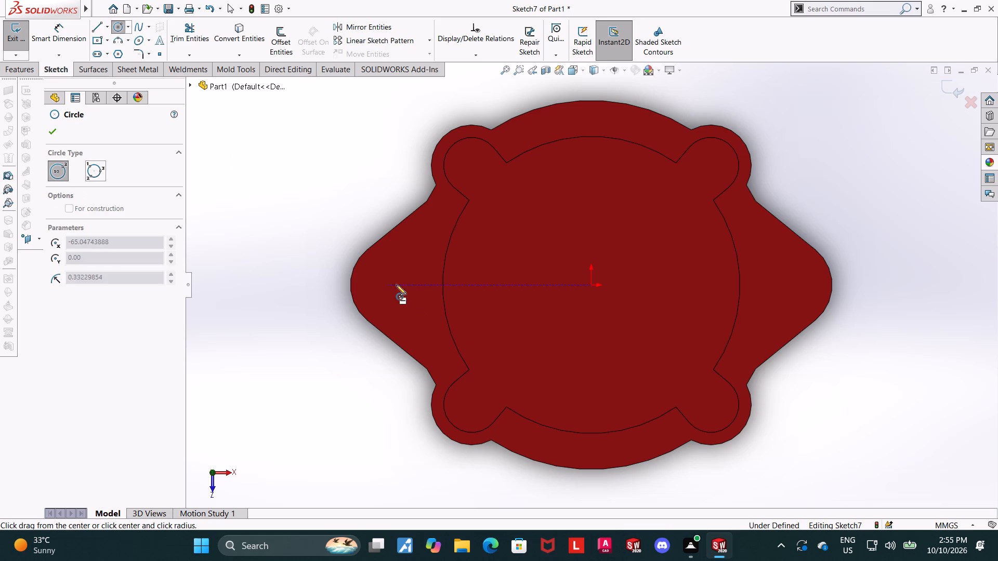
{"action": "left_click", "coordinate": [421, 270]}
{"action": "key", "text": "Escape"}
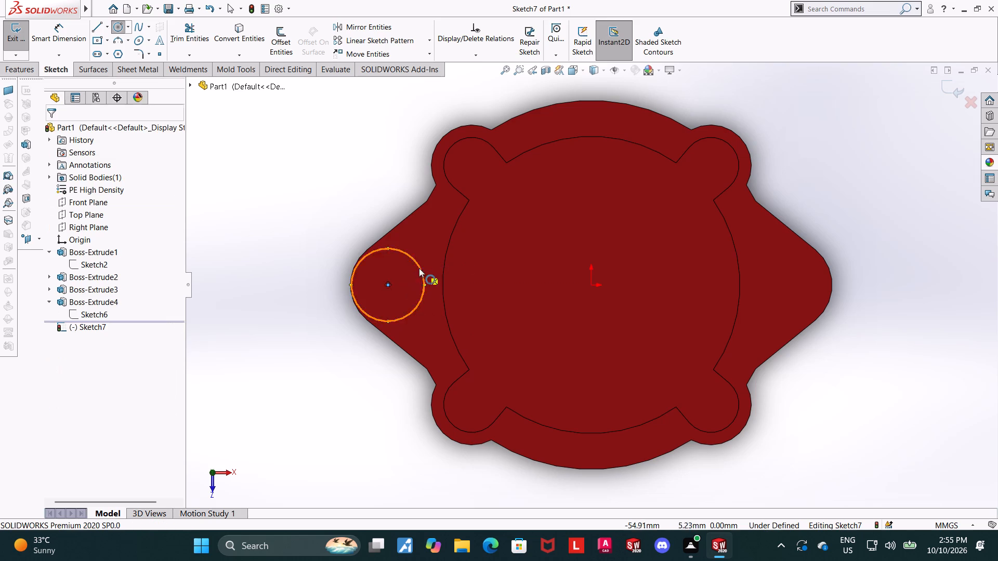
{"action": "key", "text": "Escape"}
{"action": "key", "text": "Escape"}
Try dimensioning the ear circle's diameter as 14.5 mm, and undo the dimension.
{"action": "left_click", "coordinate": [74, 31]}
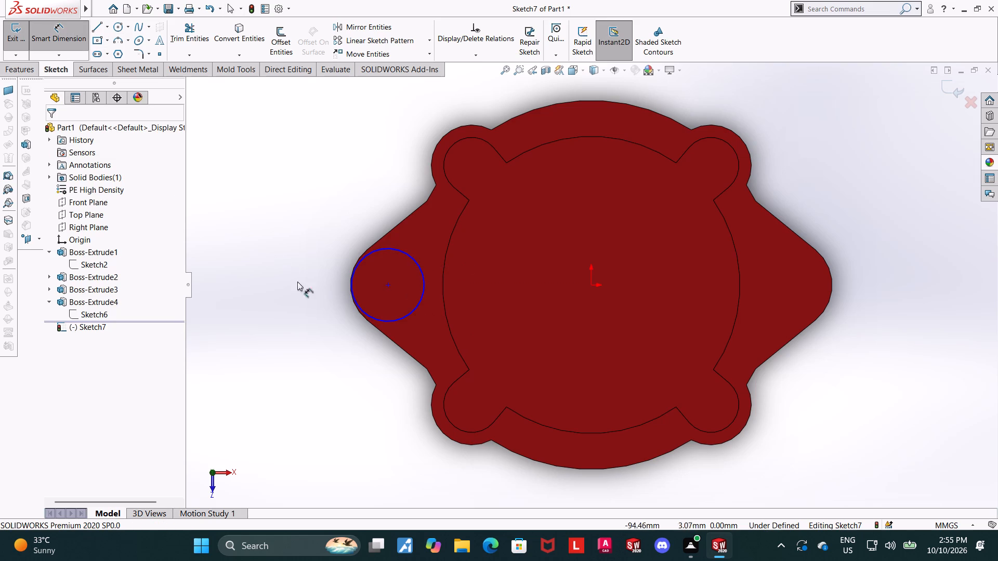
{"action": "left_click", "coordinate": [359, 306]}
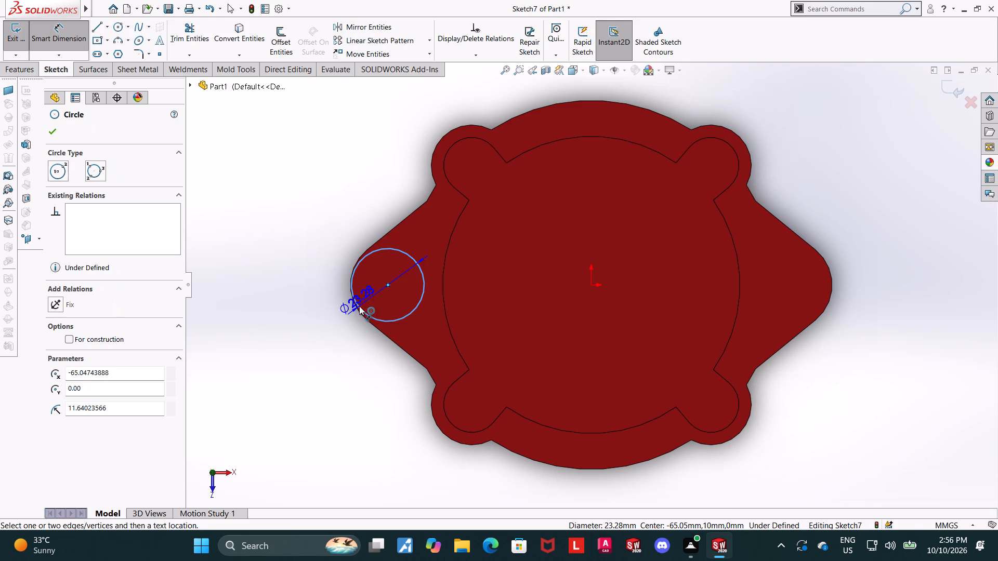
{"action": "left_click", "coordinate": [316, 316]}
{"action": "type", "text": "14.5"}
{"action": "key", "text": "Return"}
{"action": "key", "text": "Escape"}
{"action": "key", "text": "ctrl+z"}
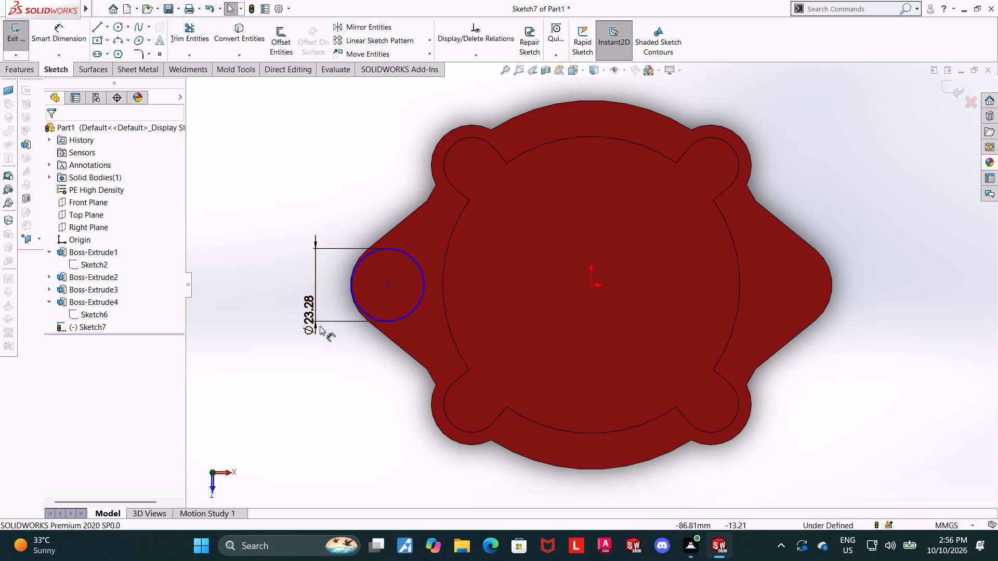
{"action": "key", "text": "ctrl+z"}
Add a Coradial relation between the sketched circle and the left ear's rounded outer edge.
{"action": "left_click", "coordinate": [375, 244]}
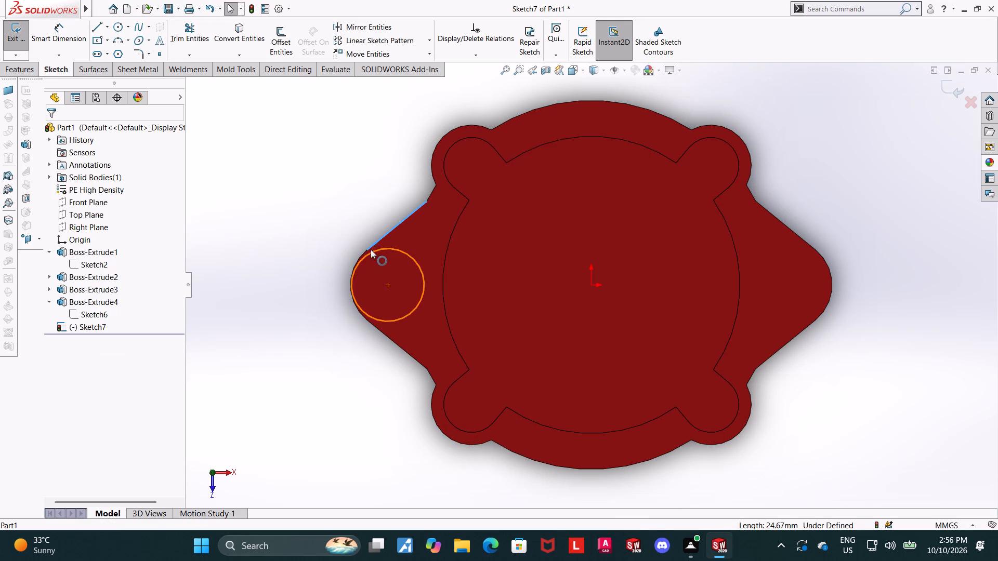
{"action": "key", "text": "Escape"}
{"action": "key", "text": "Escape"}
{"action": "left_click", "coordinate": [363, 251]}
{"action": "left_click", "coordinate": [374, 252], "text": "ctrl"}
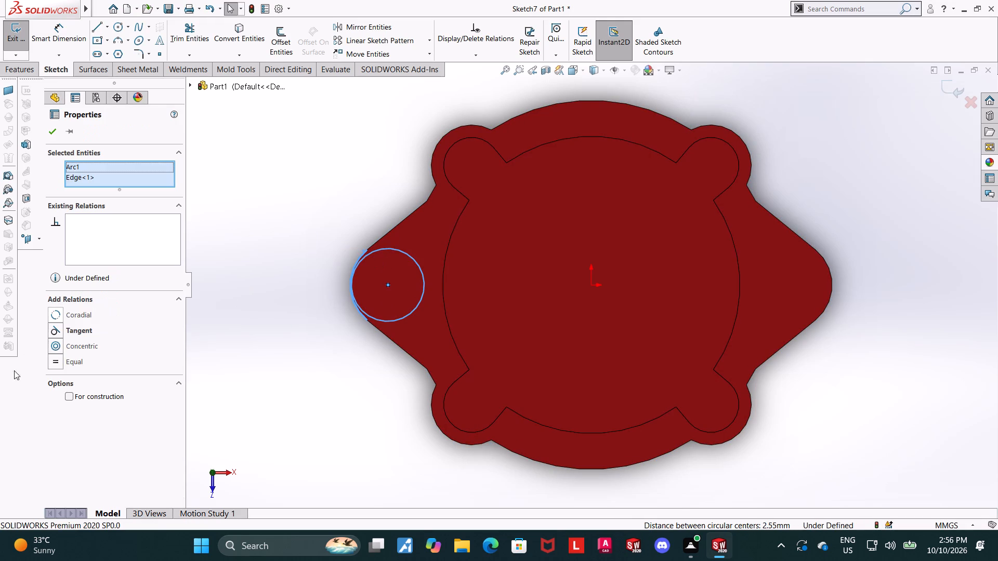
{"action": "left_click", "coordinate": [55, 316]}
{"action": "left_click", "coordinate": [187, 382]}
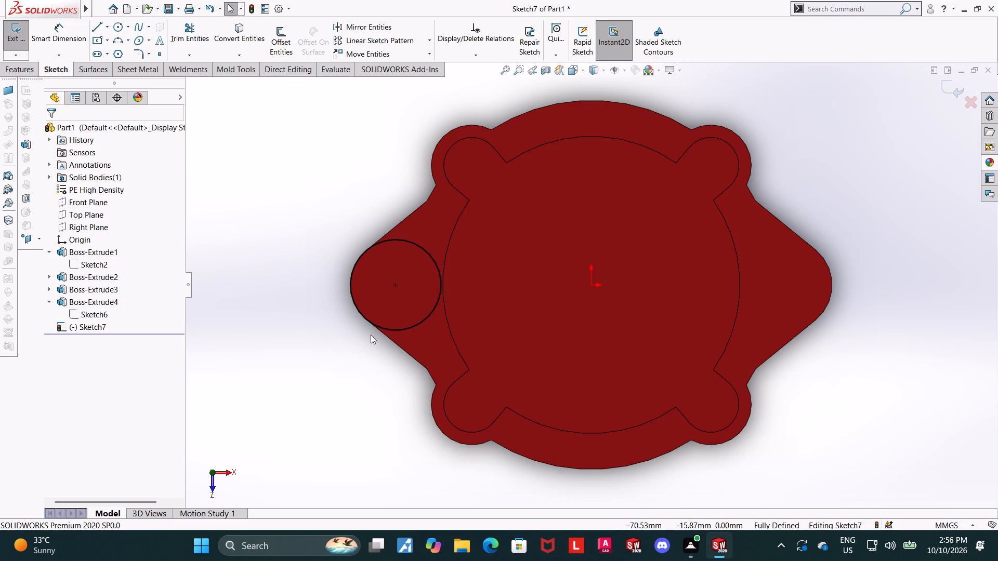
{"action": "key", "text": "Escape"}
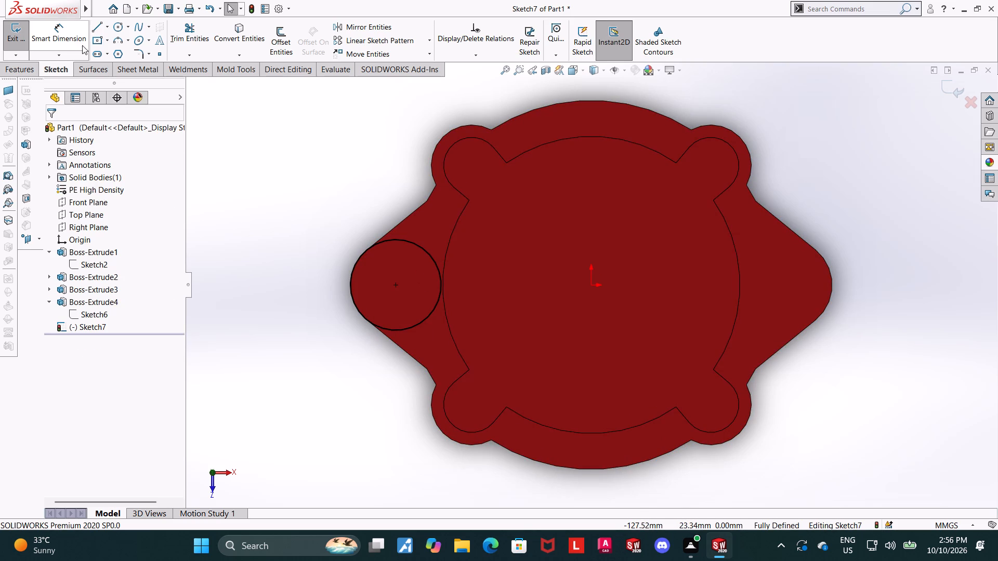
Draw horizontal lines about 23 mm and 24 mm long from the ear circle's top and bottom points toward the central boss.
{"action": "left_click", "coordinate": [96, 25]}
{"action": "left_click", "coordinate": [393, 238]}
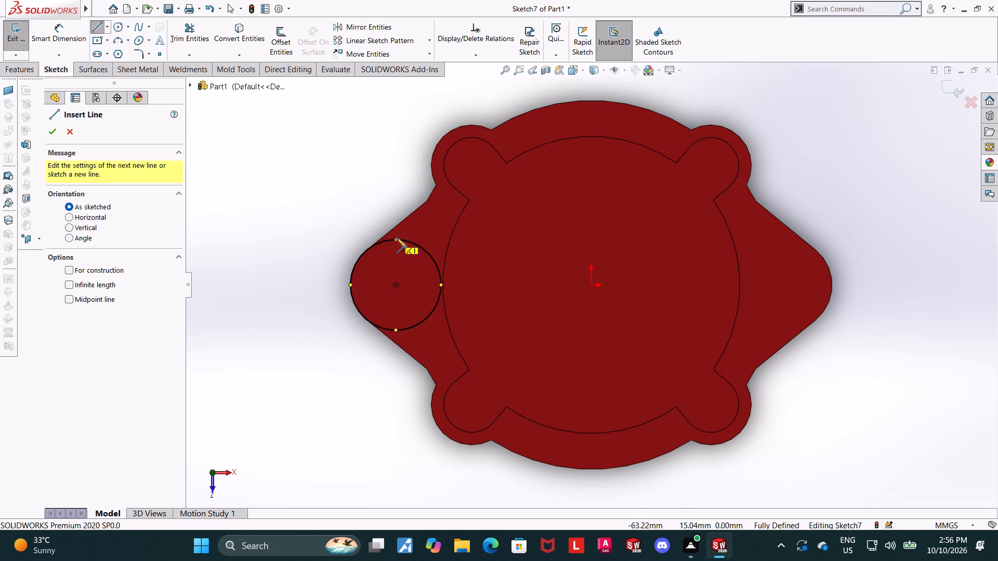
{"action": "left_click", "coordinate": [468, 240]}
{"action": "key", "text": "Escape"}
{"action": "key", "text": "Escape"}
{"action": "left_click", "coordinate": [101, 25]}
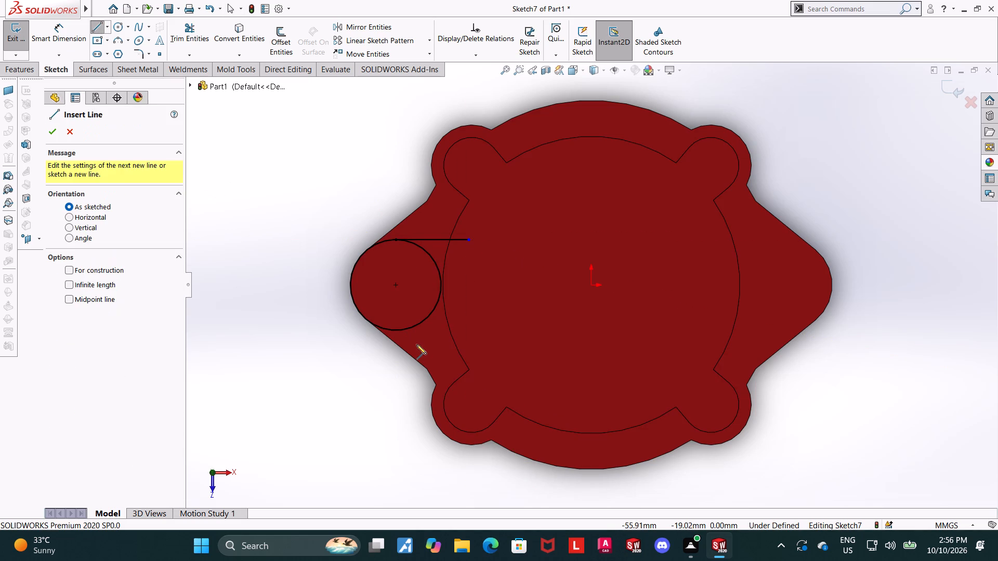
{"action": "left_click", "coordinate": [396, 331]}
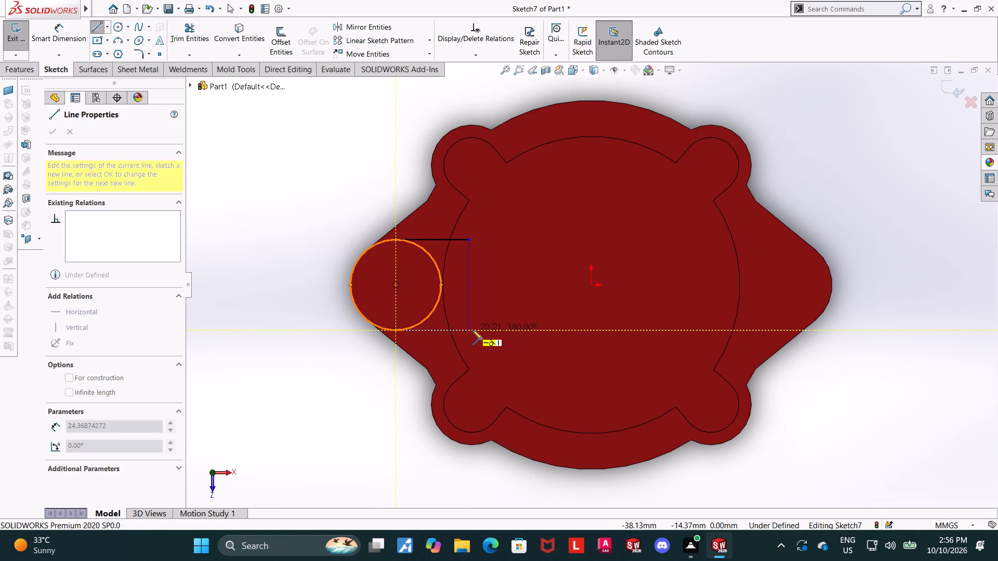
{"action": "left_click", "coordinate": [472, 330]}
{"action": "key", "text": "Escape"}
{"action": "key", "text": "Escape"}
{"action": "key", "text": "Escape"}
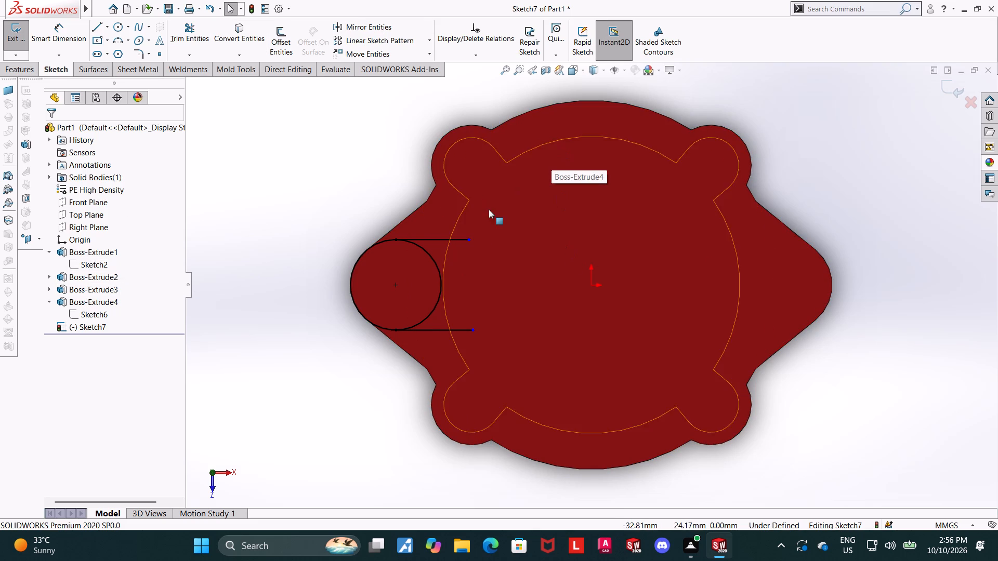
{"action": "key", "text": "Escape"}
Sketch a circle about 95 mm in diameter centered on the origin, over the raised boss's outline.
{"action": "left_click", "coordinate": [123, 25]}
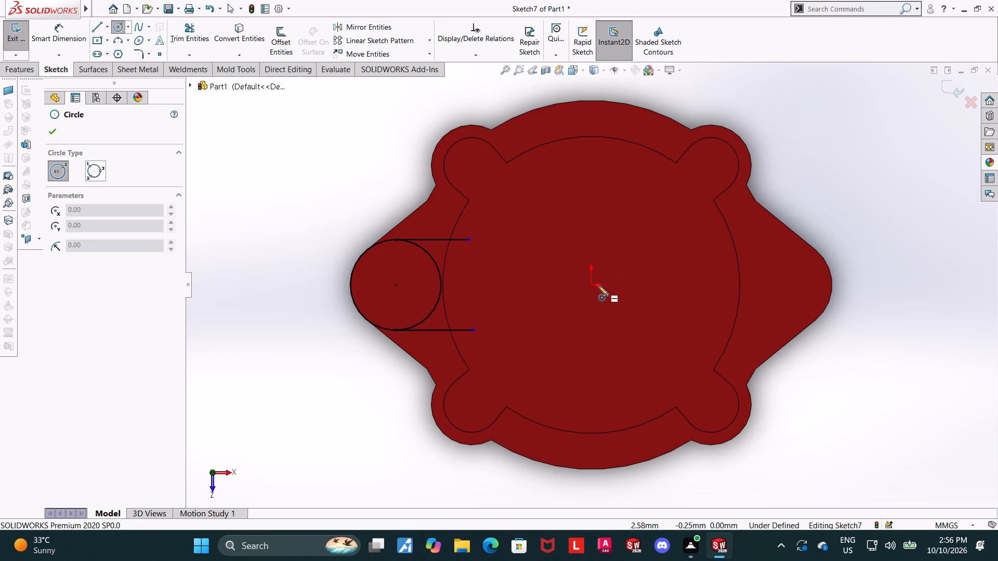
{"action": "left_click", "coordinate": [593, 284]}
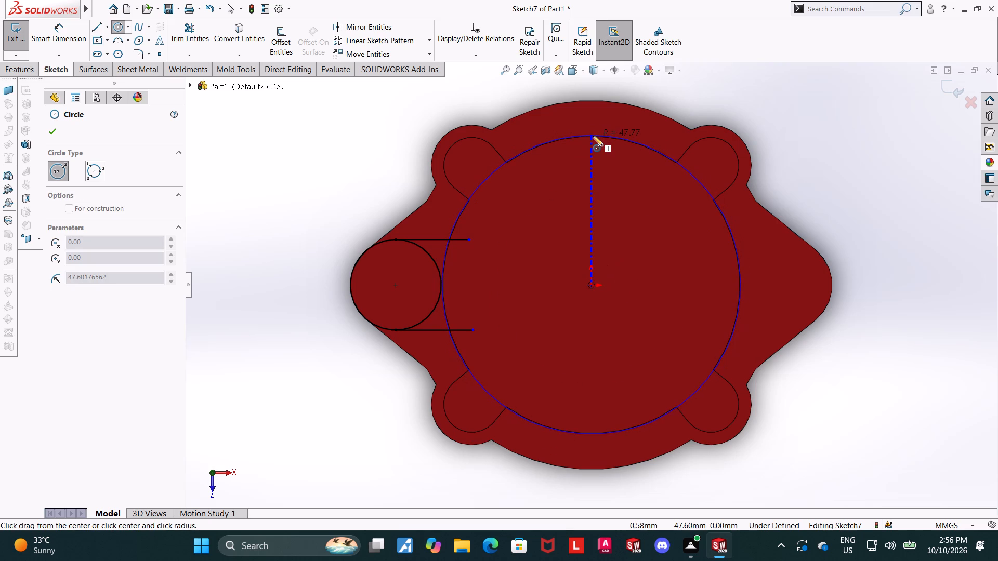
{"action": "left_click", "coordinate": [593, 137]}
{"action": "key", "text": "Escape"}
Dimension the origin-centered circle's diameter as 95 mm (47.5*2).
{"action": "left_click", "coordinate": [73, 23]}
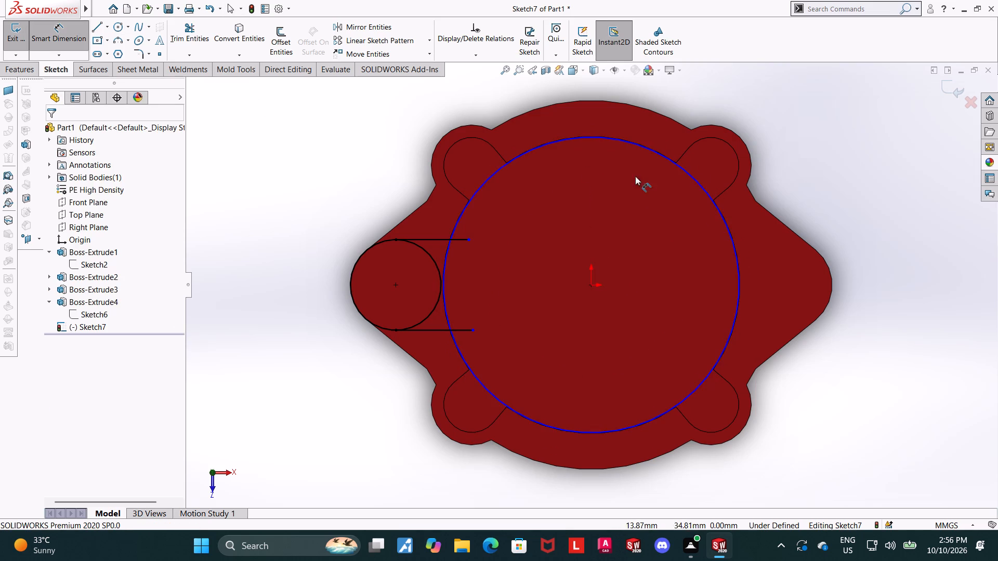
{"action": "left_click", "coordinate": [627, 139]}
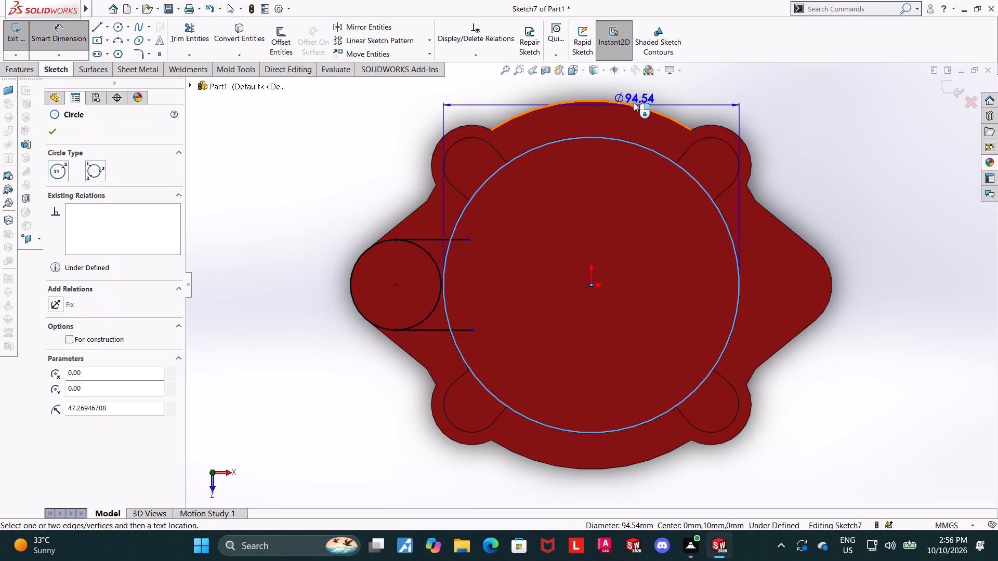
{"action": "scroll", "coordinate": [634, 104], "scroll_direction": "up", "scroll_amount": 2}
{"action": "scroll", "coordinate": [636, 126], "scroll_direction": "down", "scroll_amount": 1}
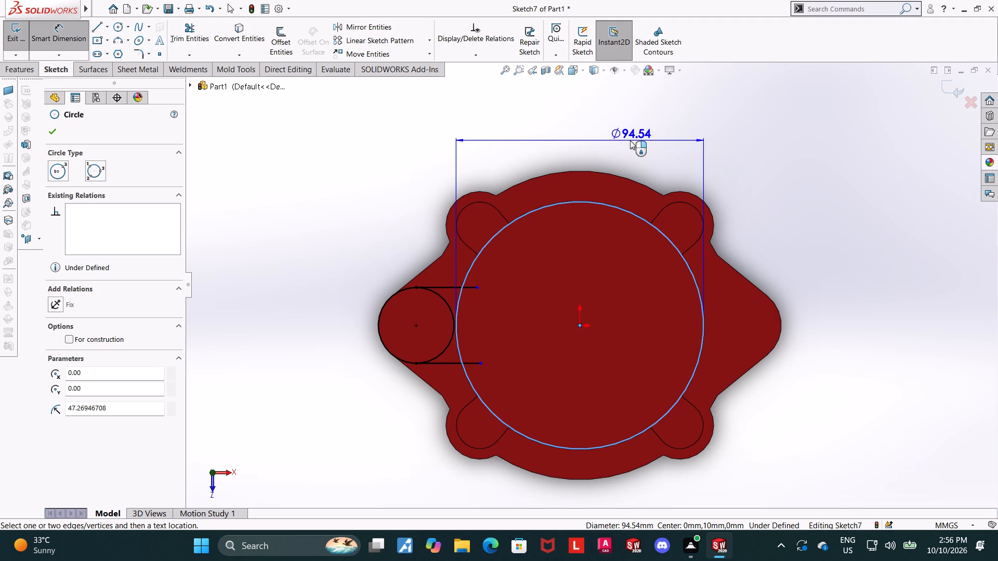
{"action": "type", "text": "47.5*2"}
{"action": "key", "text": "Return"}
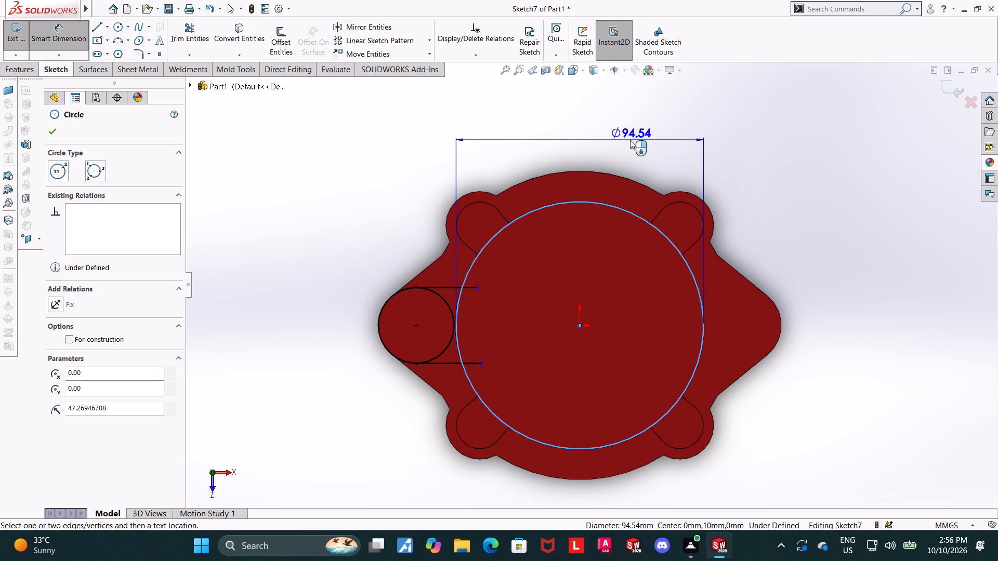
{"action": "left_click", "coordinate": [630, 140]}
{"action": "key", "text": "5"}
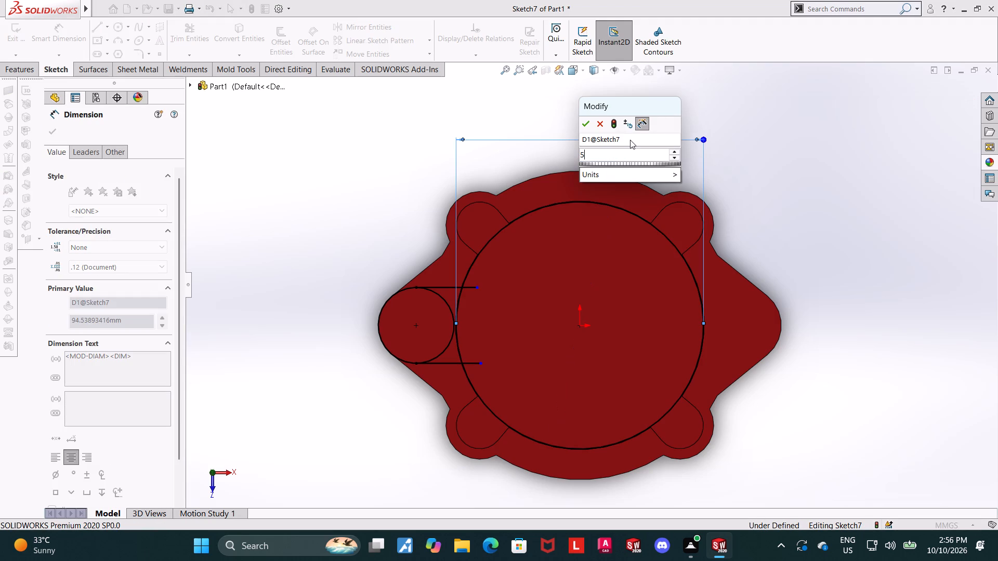
{"action": "key", "text": "BackSpace"}
{"action": "type", "text": "47.5"}
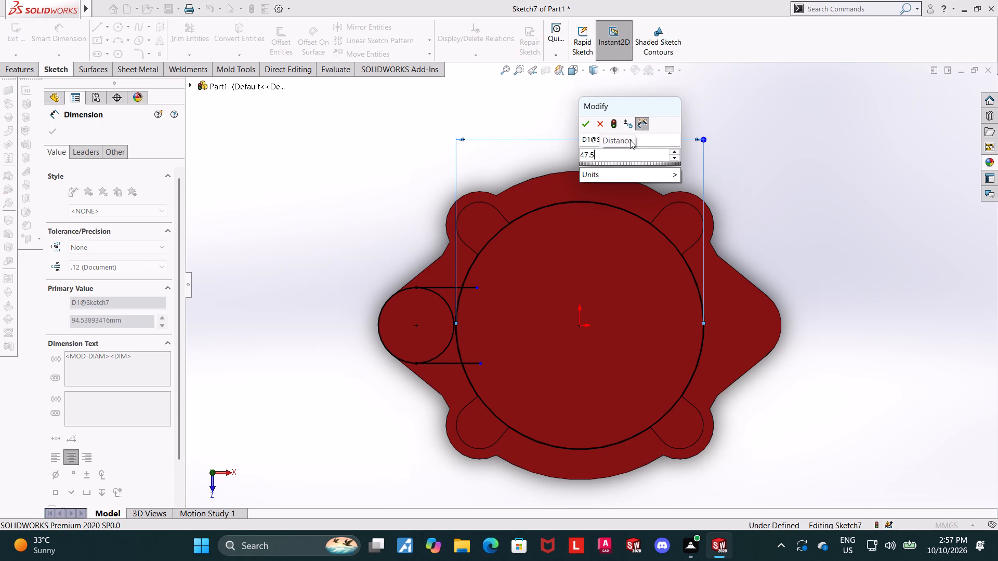
{"action": "type", "text": "*2"}
{"action": "key", "text": "Return"}
{"action": "key", "text": "Escape"}
{"action": "key", "text": "Escape"}
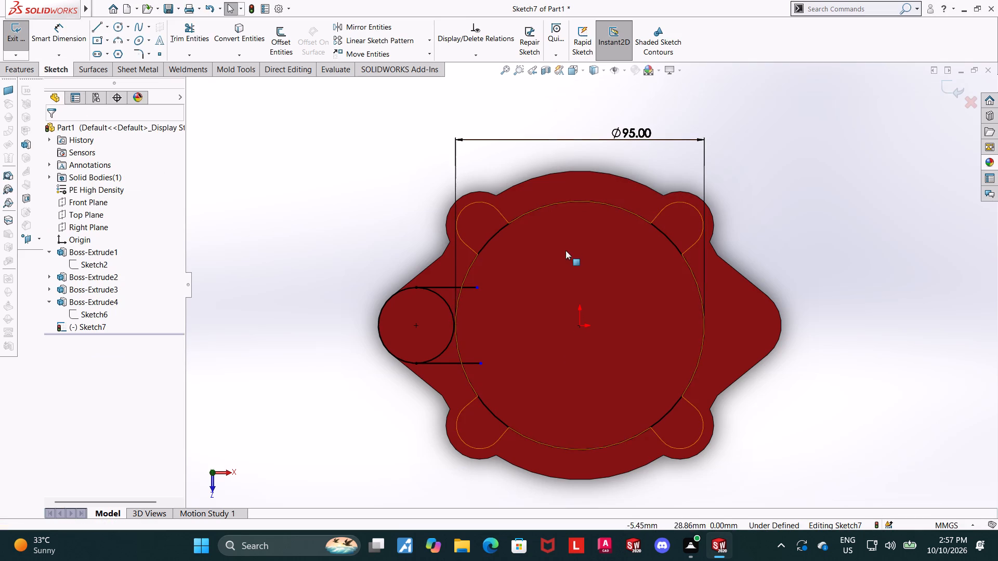
Trim the line ends inside the 95 mm circle, plus the ear circle's inner arc and the large circle's arc between the lines.
{"action": "left_click", "coordinate": [196, 29]}
{"action": "scroll", "coordinate": [502, 300], "scroll_direction": "down", "scroll_amount": 4}
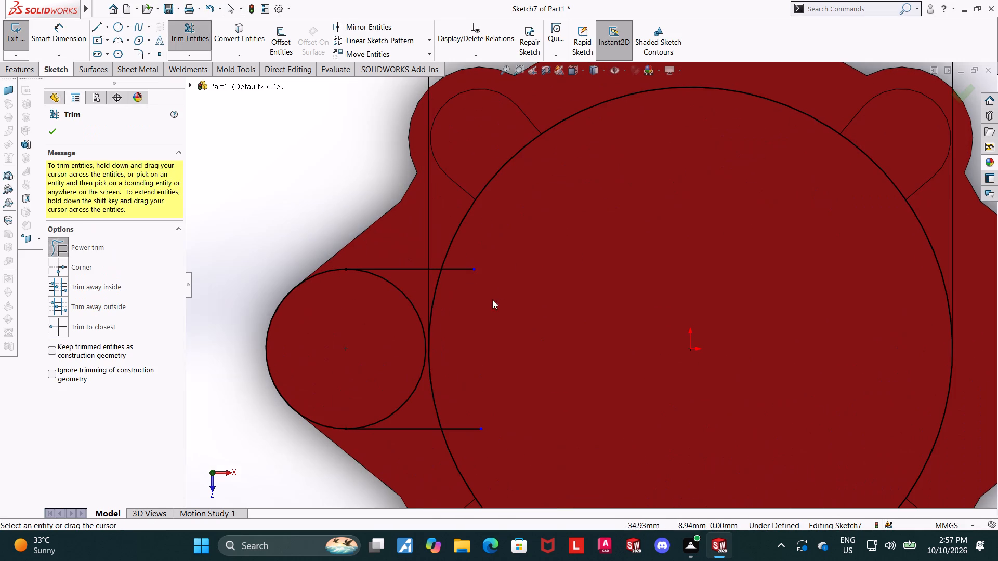
{"action": "left_click_drag", "start_coordinate": [471, 279], "coordinate": [470, 263]}
{"action": "left_click_drag", "start_coordinate": [471, 428], "coordinate": [469, 390]}
{"action": "left_click_drag", "start_coordinate": [464, 451], "coordinate": [453, 397]}
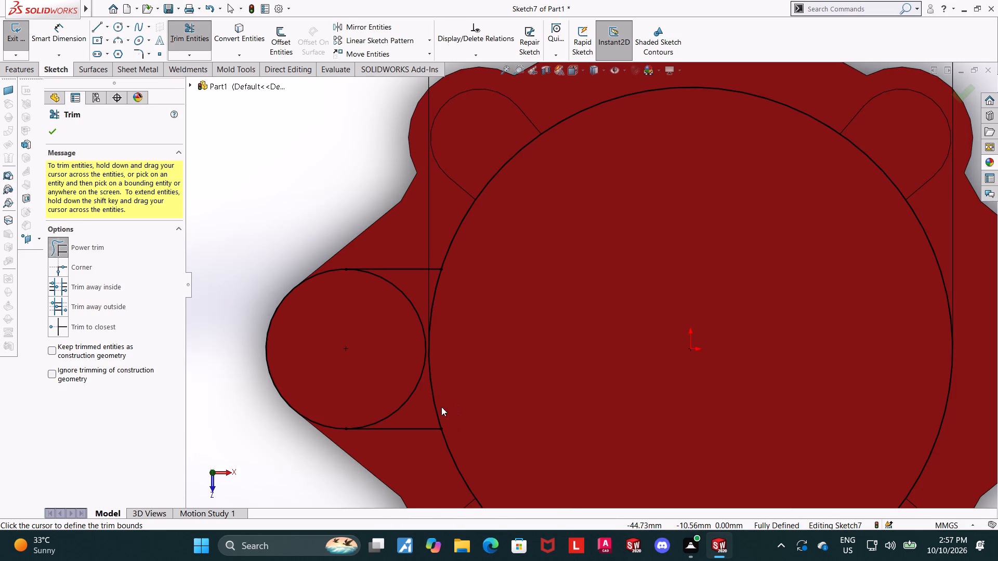
{"action": "left_click_drag", "start_coordinate": [440, 406], "coordinate": [423, 402]}
{"action": "left_click_drag", "start_coordinate": [421, 397], "coordinate": [415, 391]}
{"action": "left_click_drag", "start_coordinate": [418, 393], "coordinate": [374, 350]}
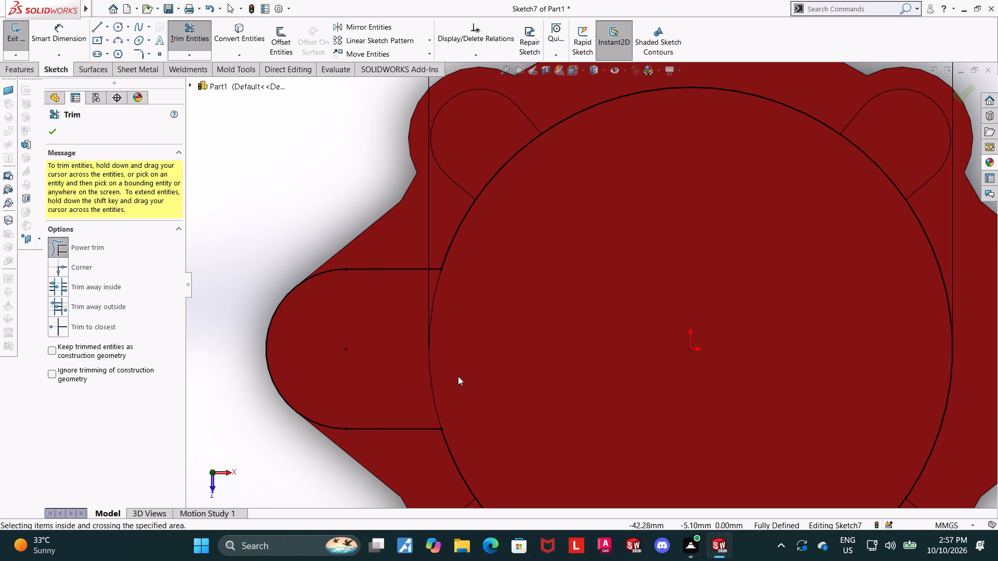
{"action": "key", "text": "Escape"}
{"action": "key", "text": "Escape"}
{"action": "key", "text": "Escape"}
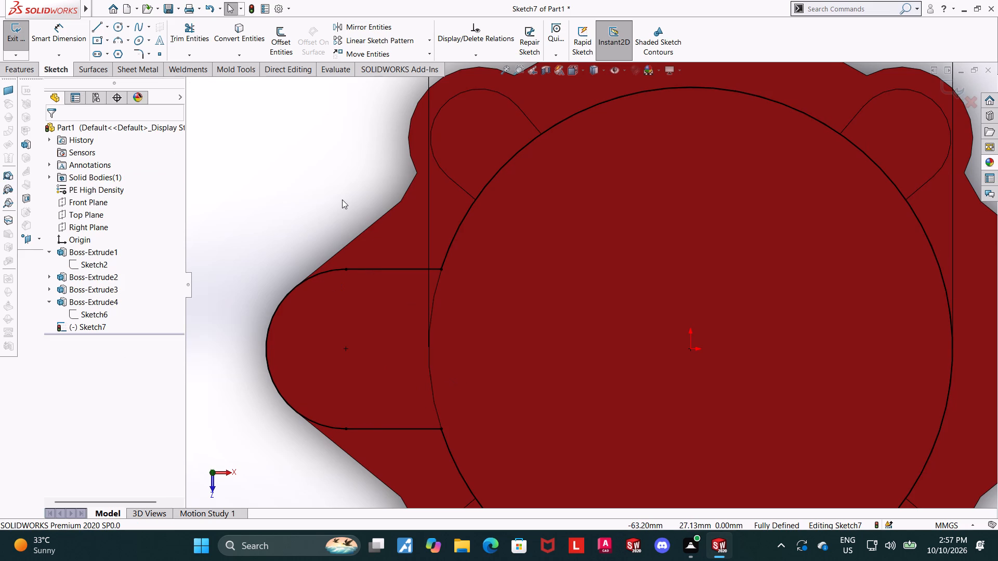
Draw a vertical centerline upward from the origin inside the 95 mm circle.
{"action": "scroll", "coordinate": [481, 225], "scroll_direction": "up", "scroll_amount": 2}
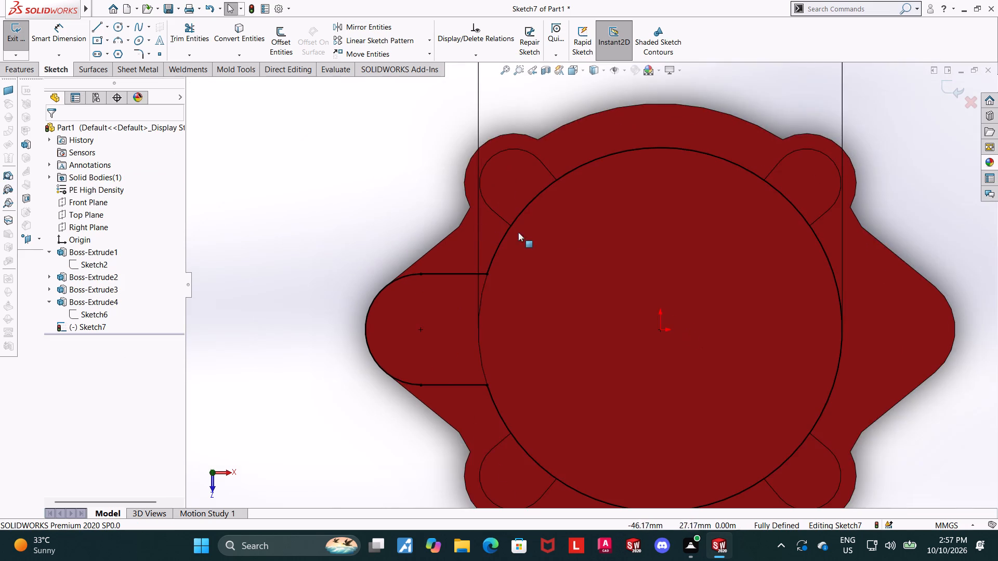
{"action": "scroll", "coordinate": [702, 332], "scroll_direction": "up", "scroll_amount": 2}
{"action": "scroll", "coordinate": [863, 324], "scroll_direction": "down", "scroll_amount": 2}
{"action": "scroll", "coordinate": [404, 360], "scroll_direction": "up", "scroll_amount": 2}
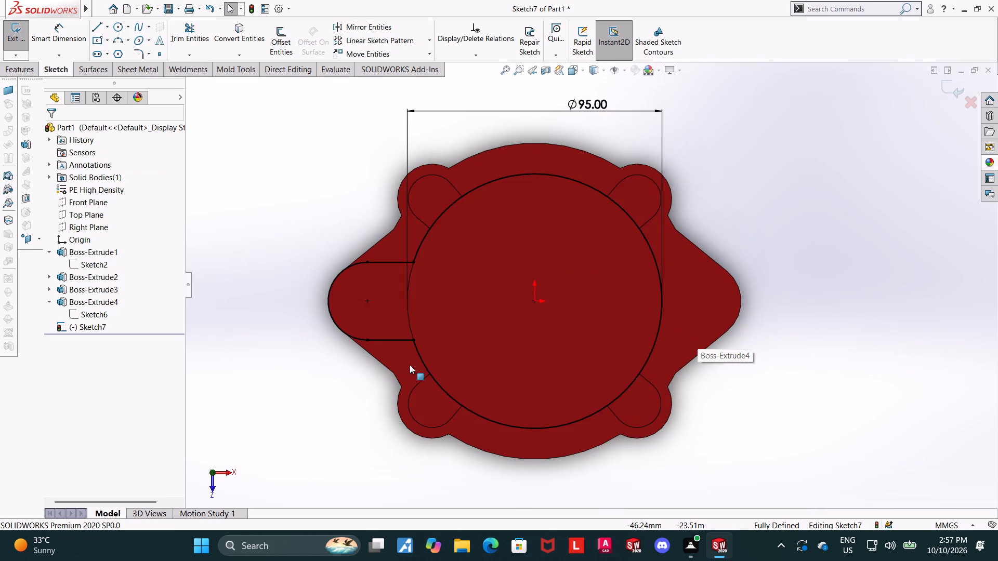
{"action": "scroll", "coordinate": [399, 367], "scroll_direction": "down", "scroll_amount": 1}
{"action": "key", "text": "Escape"}
{"action": "key", "text": "Escape"}
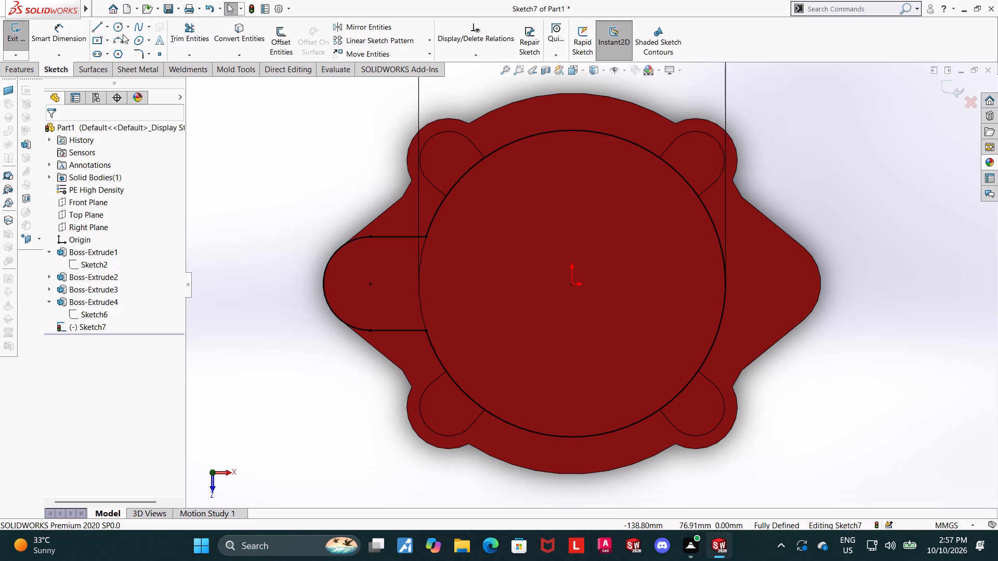
{"action": "left_click", "coordinate": [108, 26]}
{"action": "left_click", "coordinate": [108, 34]}
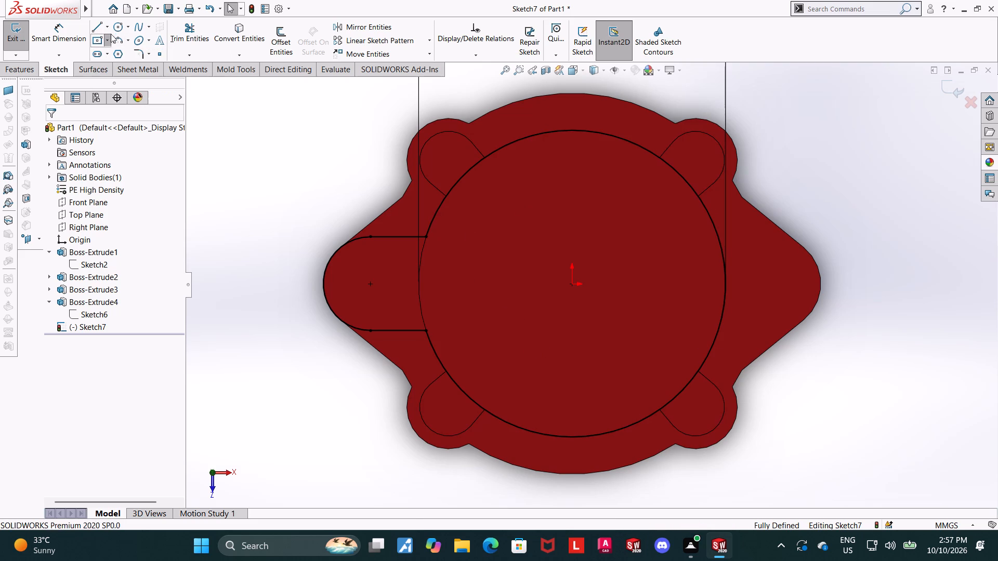
{"action": "key", "text": "Escape"}
{"action": "left_click", "coordinate": [111, 27]}
{"action": "left_click", "coordinate": [107, 51]}
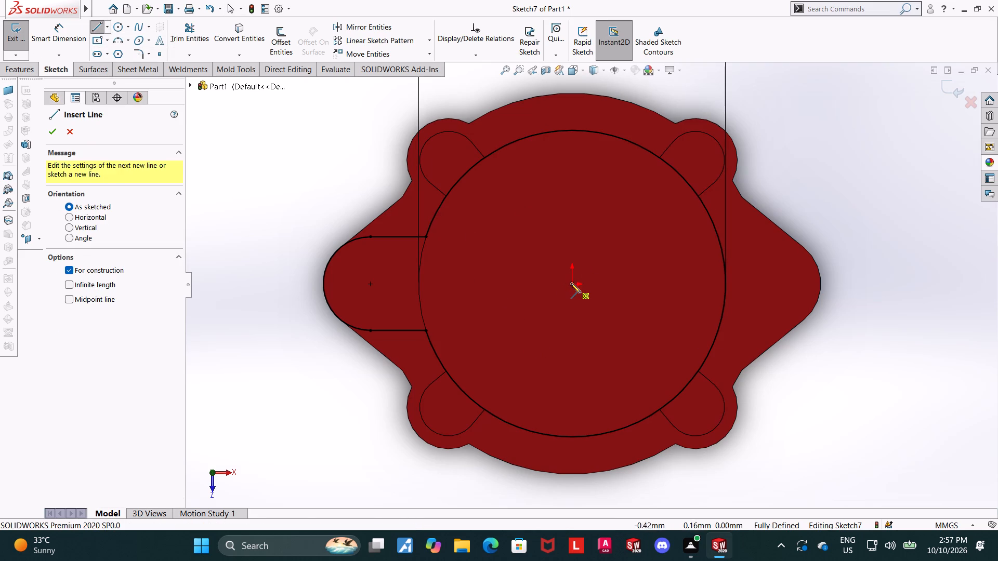
{"action": "left_click", "coordinate": [571, 283]}
{"action": "left_click", "coordinate": [572, 194]}
{"action": "key", "text": "Escape"}
{"action": "key", "text": "Escape"}
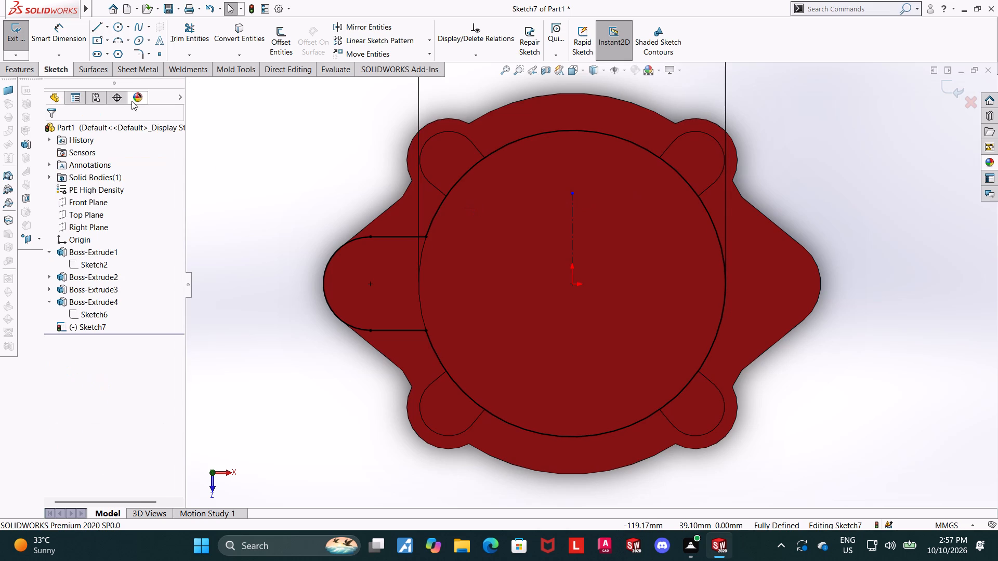
{"action": "key", "text": "Escape"}
Mirror the left ear's two horizontal lines and end arc about the vertical centerline.
{"action": "left_click", "coordinate": [405, 28]}
{"action": "left_click", "coordinate": [377, 236]}
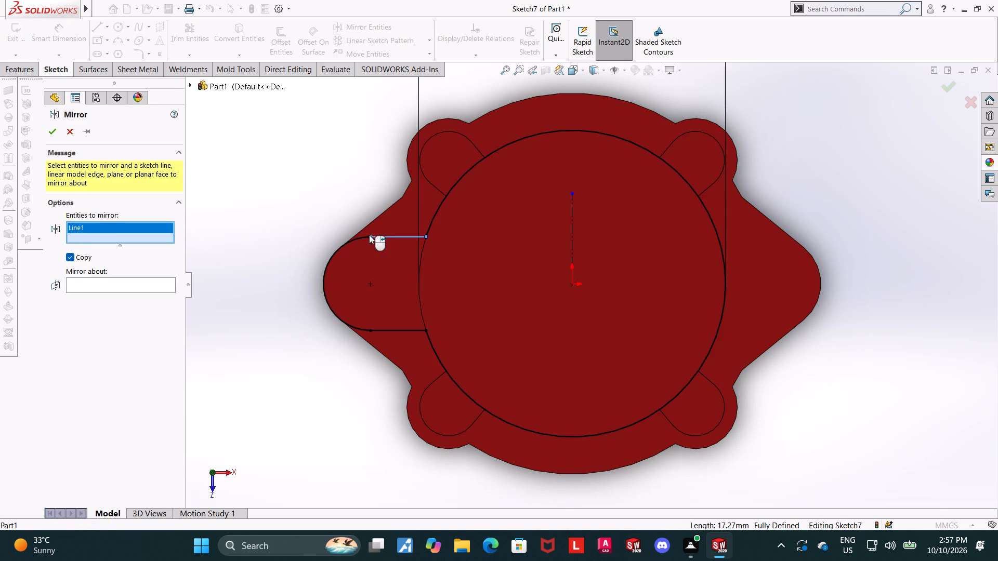
{"action": "left_click", "coordinate": [359, 236]}
{"action": "left_click", "coordinate": [409, 333]}
{"action": "left_click", "coordinate": [108, 304]}
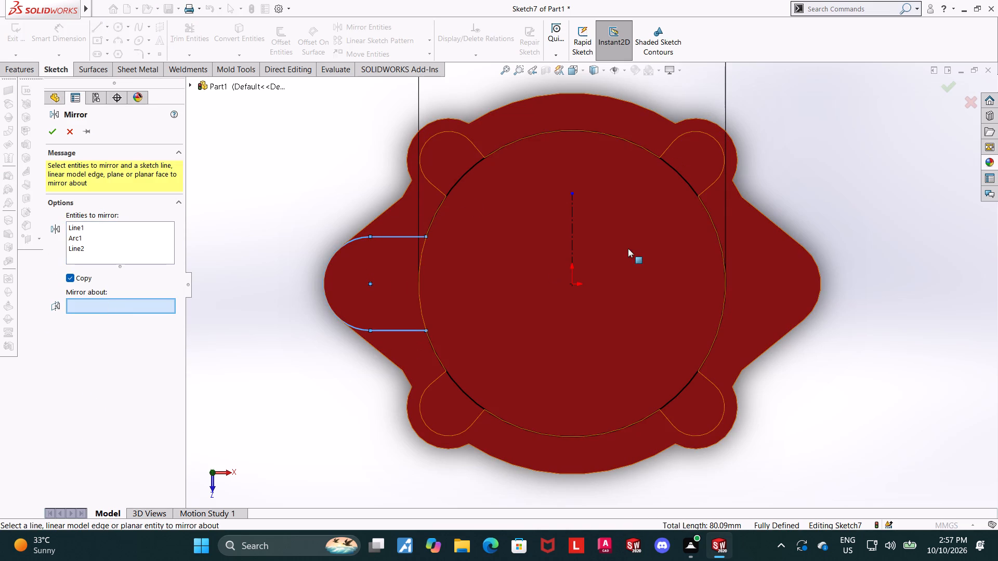
{"action": "left_click", "coordinate": [572, 231]}
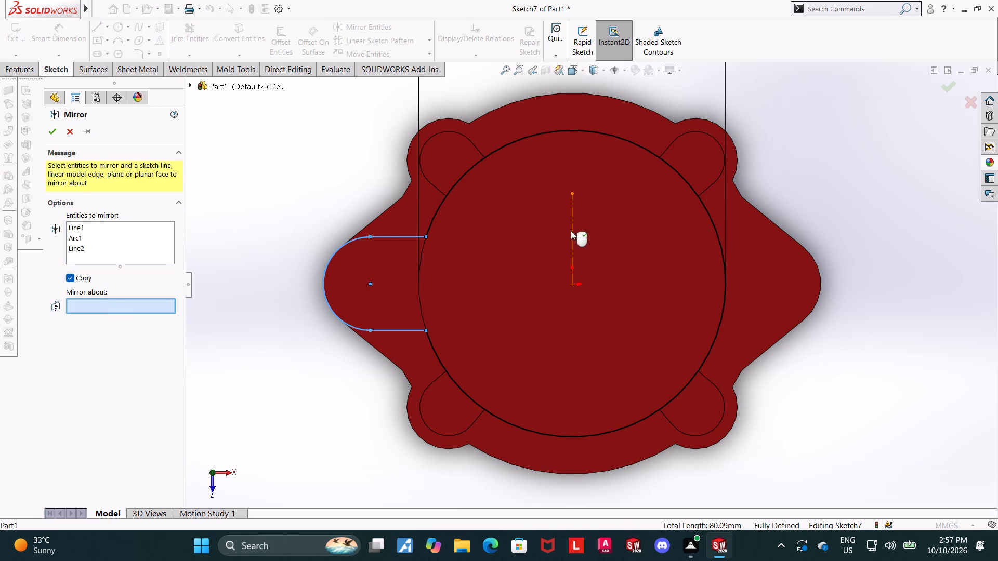
{"action": "left_click", "coordinate": [49, 132]}
{"action": "key", "text": "Escape"}
{"action": "key", "text": "Escape"}
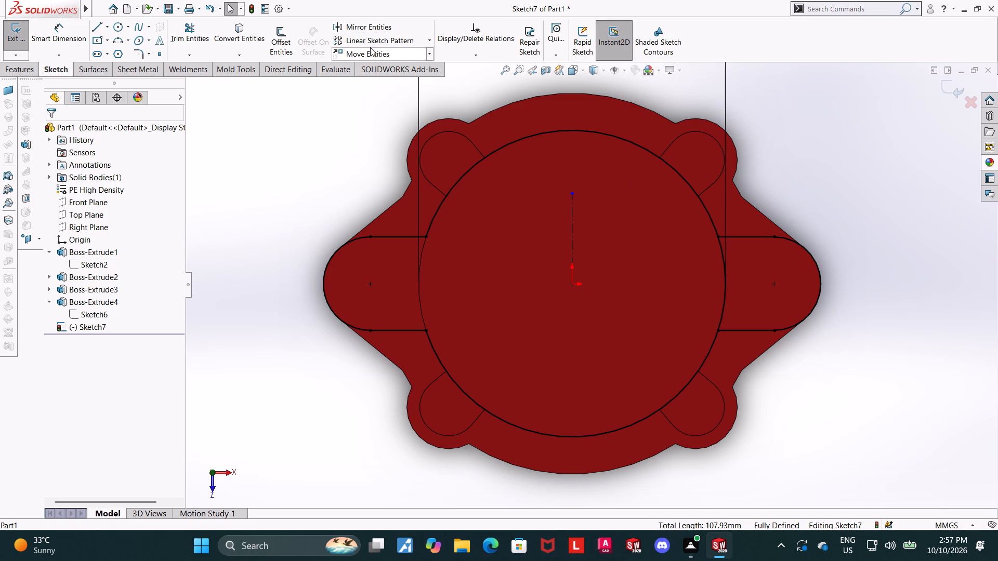
Trim the 95 mm circle's arc between the mirrored lines at the right ear.
{"action": "left_click", "coordinate": [191, 28]}
{"action": "left_click_drag", "start_coordinate": [777, 267], "coordinate": [584, 275]}
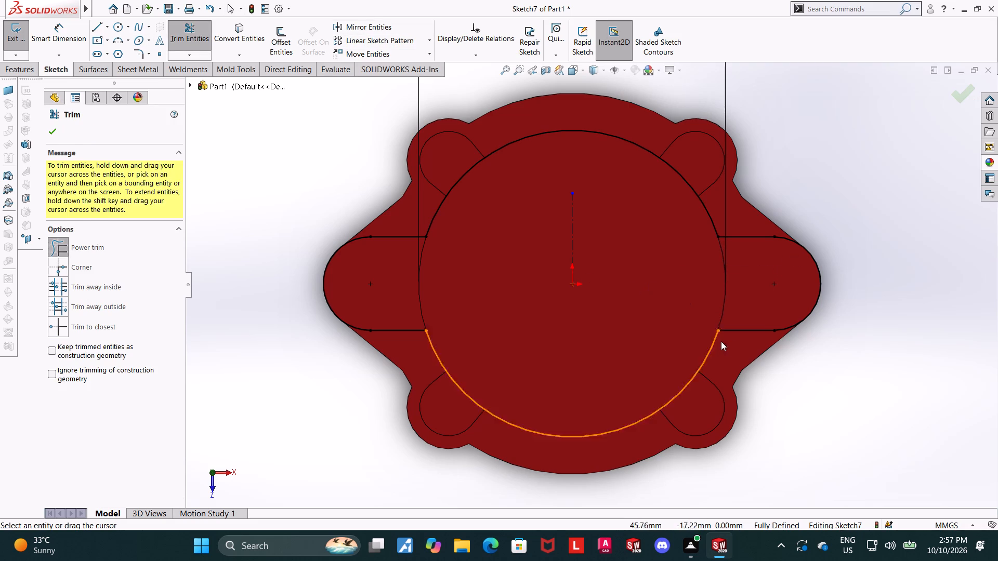
{"action": "key", "text": "Escape"}
{"action": "key", "text": "Escape"}
Finish the sketch and extrude the two-eared profile as a blind boss 4 mm deep.
{"action": "scroll", "coordinate": [807, 357], "scroll_direction": "up", "scroll_amount": 1}
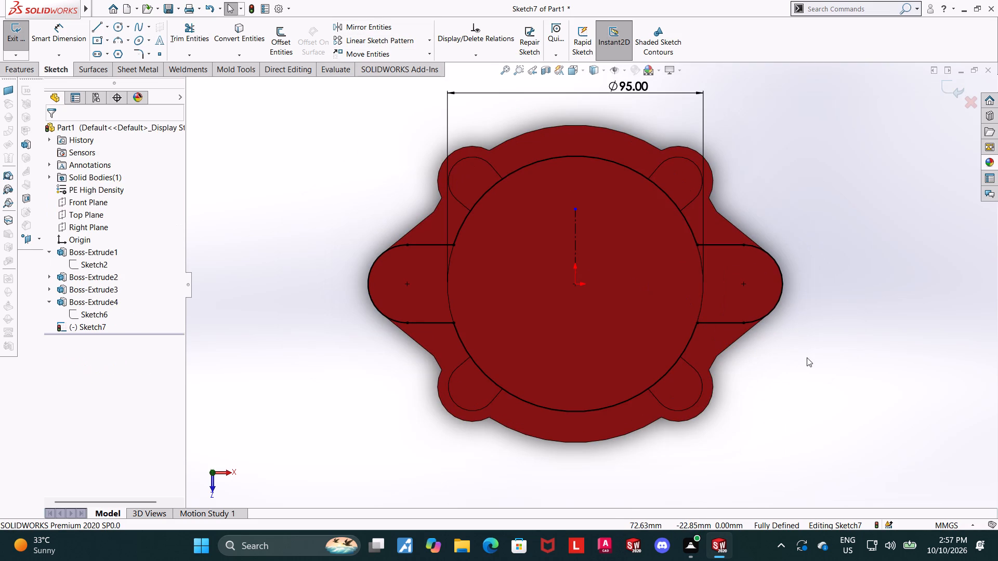
{"action": "middle_click_drag", "start_coordinate": [796, 350], "coordinate": [792, 249]}
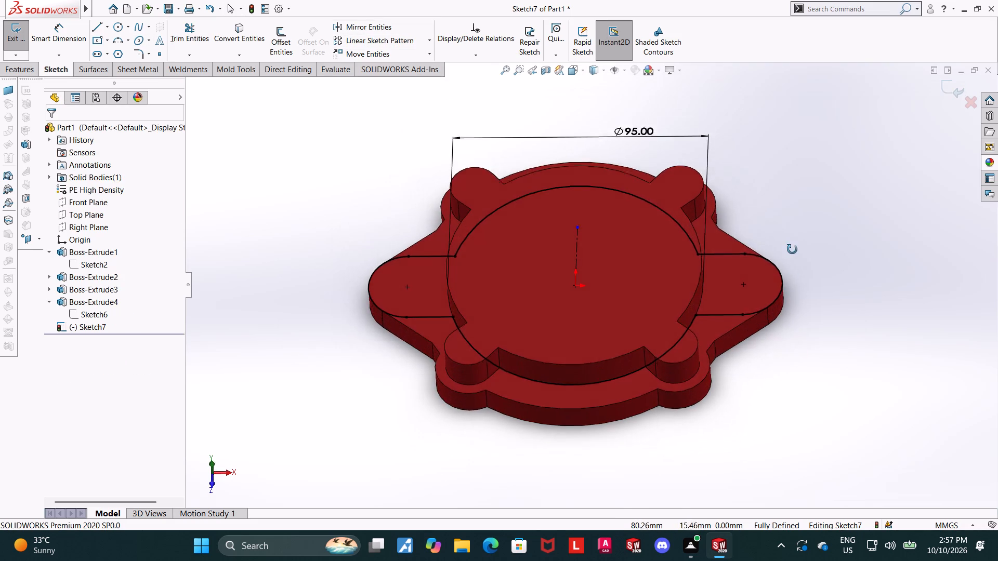
{"action": "middle_click_drag", "start_coordinate": [792, 249], "coordinate": [795, 238]}
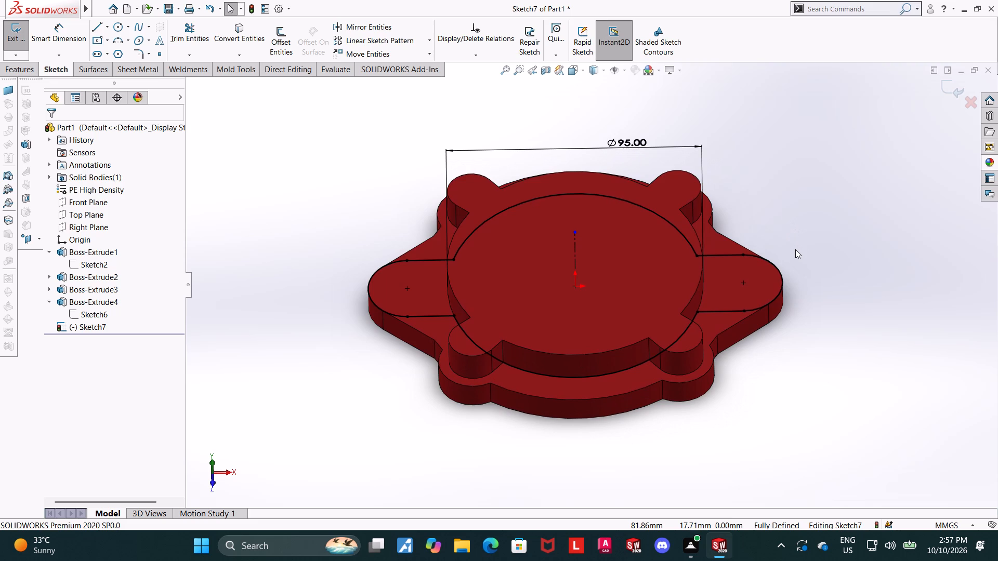
{"action": "middle_click_drag", "start_coordinate": [795, 249], "coordinate": [785, 256]}
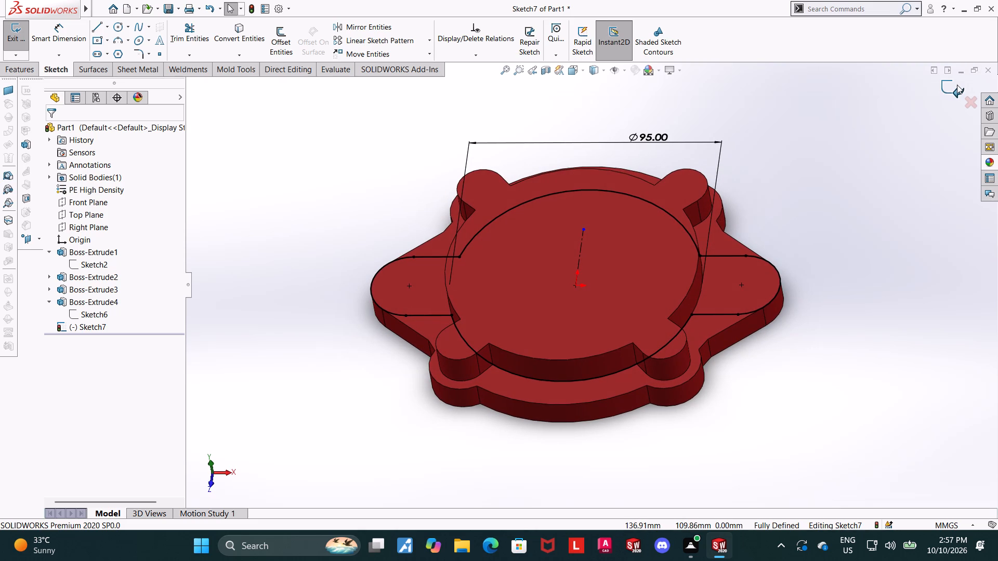
{"action": "left_click", "coordinate": [957, 85]}
{"action": "scroll", "coordinate": [867, 242], "scroll_direction": "up", "scroll_amount": 1}
{"action": "middle_click_drag", "start_coordinate": [867, 242], "coordinate": [865, 175]}
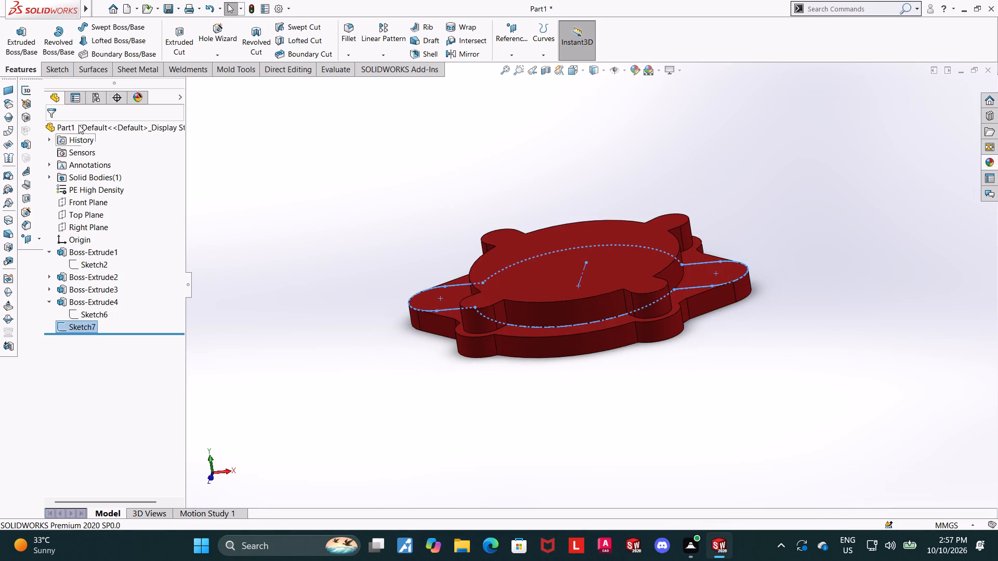
{"action": "left_click", "coordinate": [22, 42]}
{"action": "key", "text": "4"}
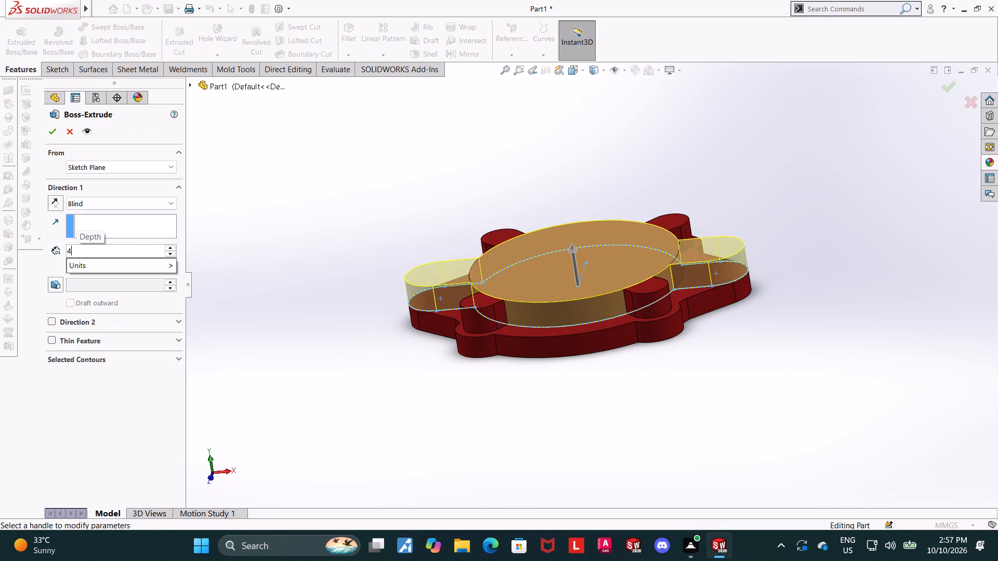
{"action": "key", "text": "Return"}
{"action": "left_click", "coordinate": [52, 132]}
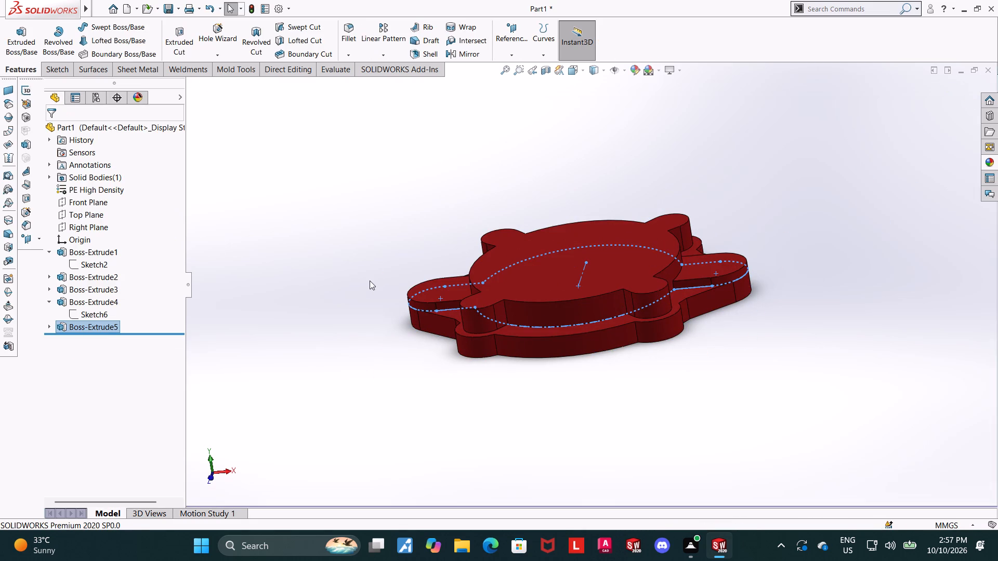
{"action": "left_click", "coordinate": [794, 353]}
Start a new sketch on the top face of the four-lobed boss and view it straight on.
{"action": "middle_click_drag", "start_coordinate": [771, 359], "coordinate": [730, 466]}
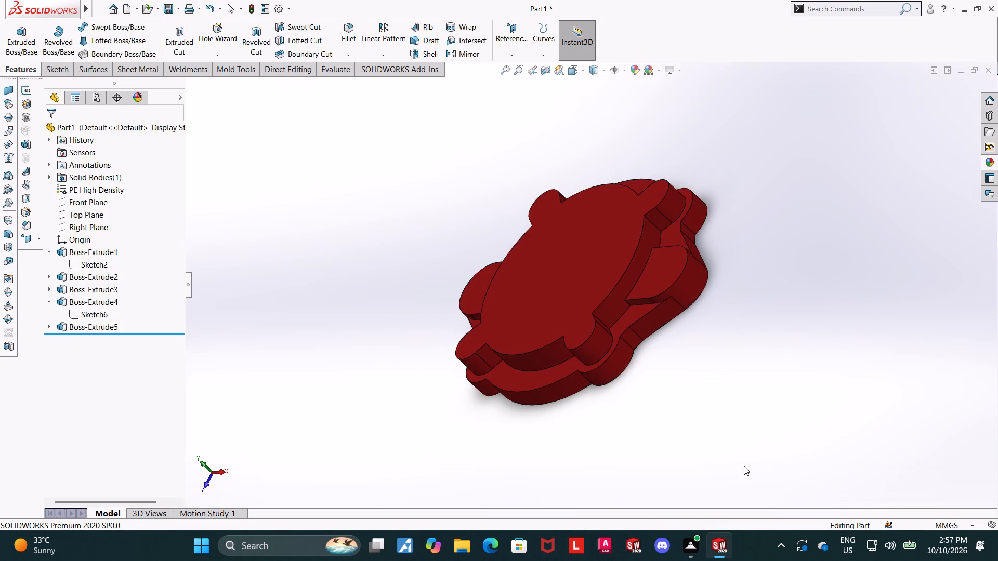
{"action": "key", "text": "ctrl+7"}
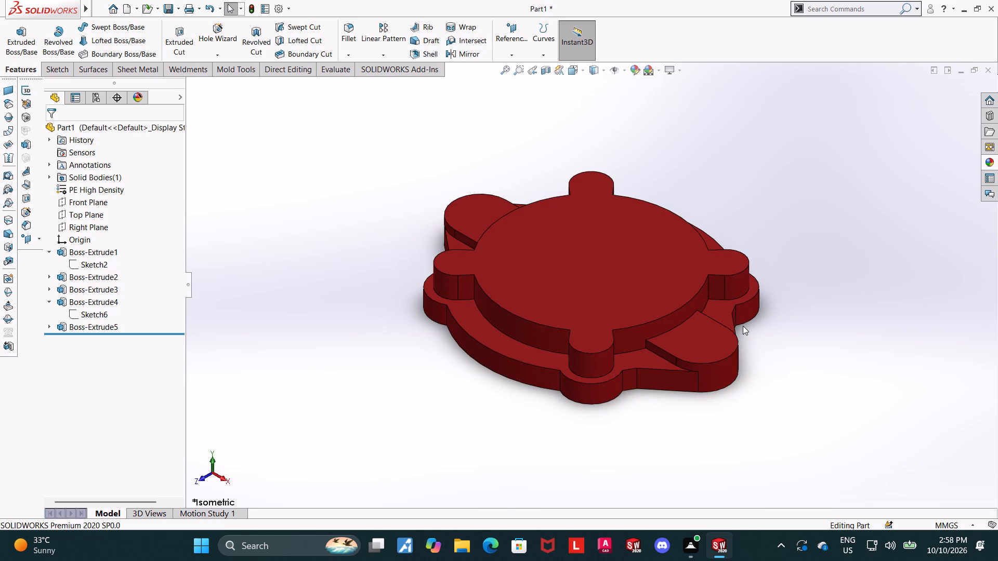
{"action": "left_click", "coordinate": [567, 269]}
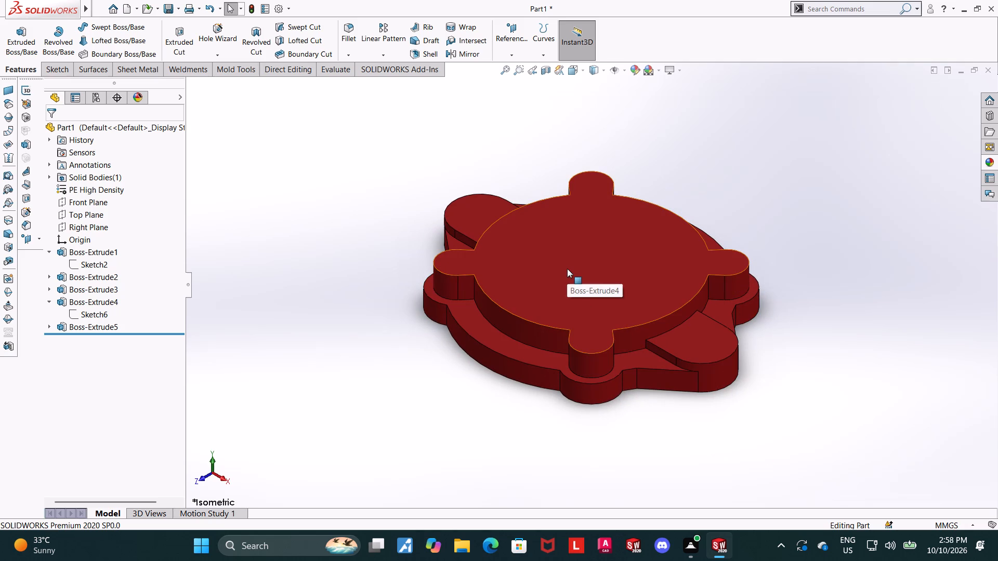
{"action": "left_click", "coordinate": [608, 239]}
{"action": "left_click", "coordinate": [91, 344]}
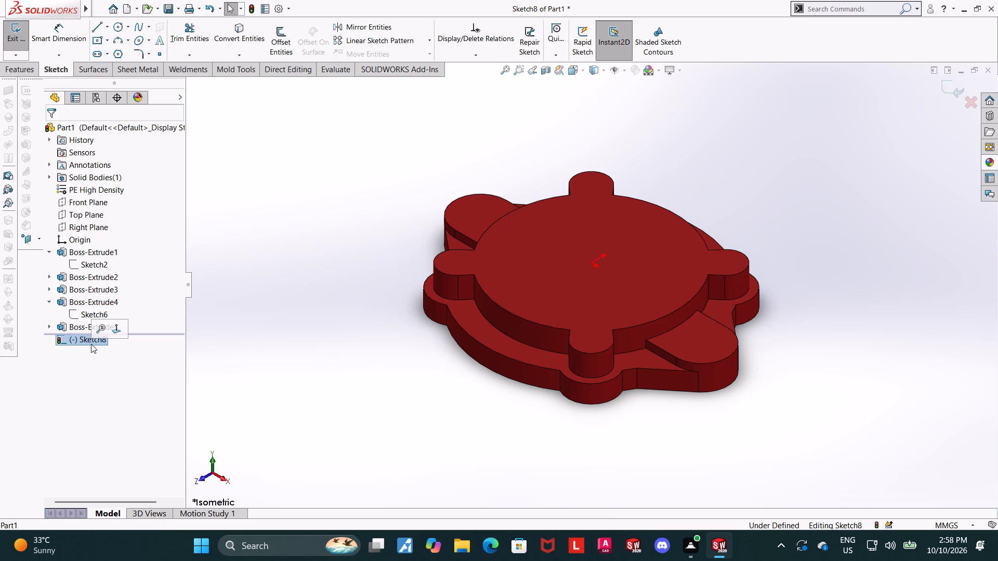
{"action": "left_click", "coordinate": [116, 330]}
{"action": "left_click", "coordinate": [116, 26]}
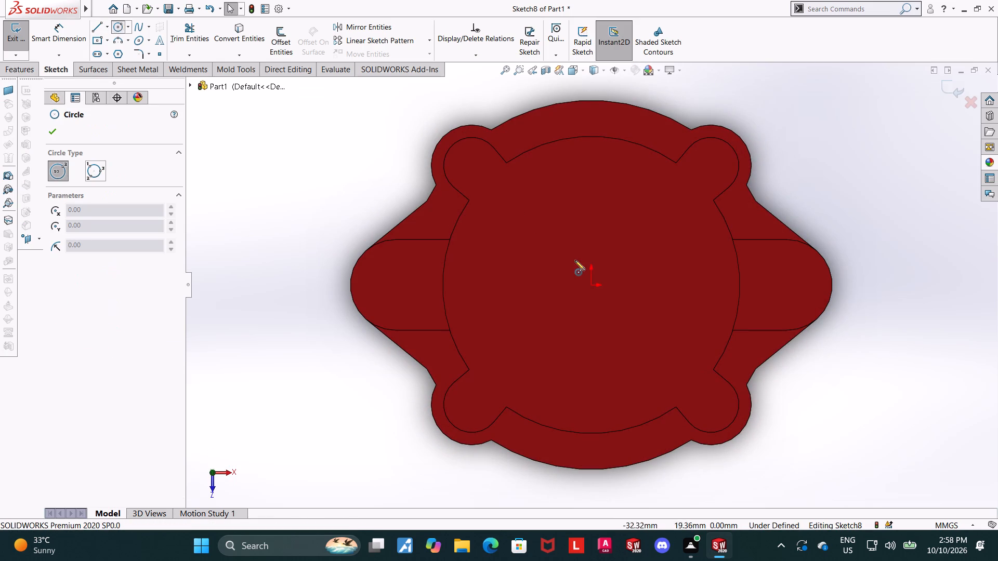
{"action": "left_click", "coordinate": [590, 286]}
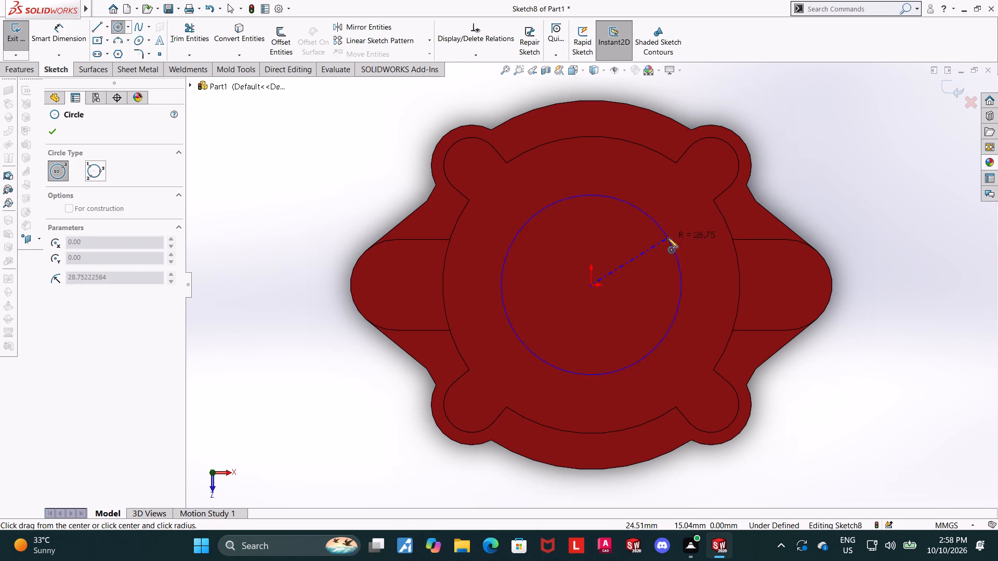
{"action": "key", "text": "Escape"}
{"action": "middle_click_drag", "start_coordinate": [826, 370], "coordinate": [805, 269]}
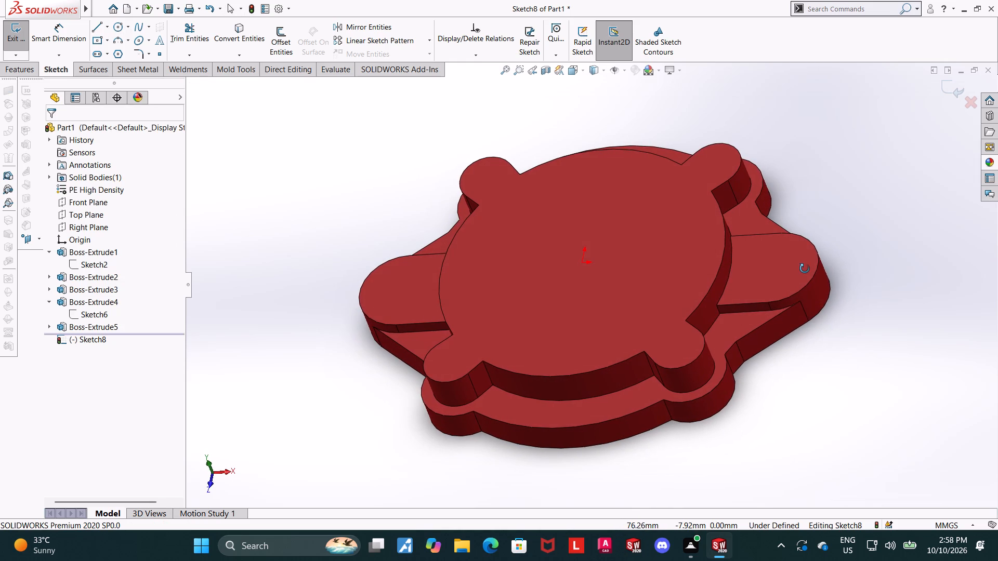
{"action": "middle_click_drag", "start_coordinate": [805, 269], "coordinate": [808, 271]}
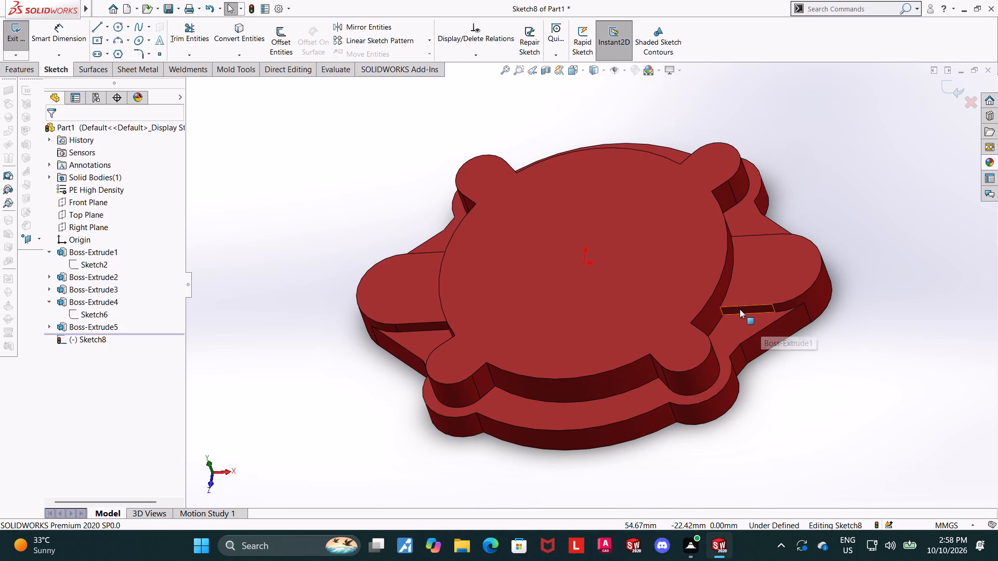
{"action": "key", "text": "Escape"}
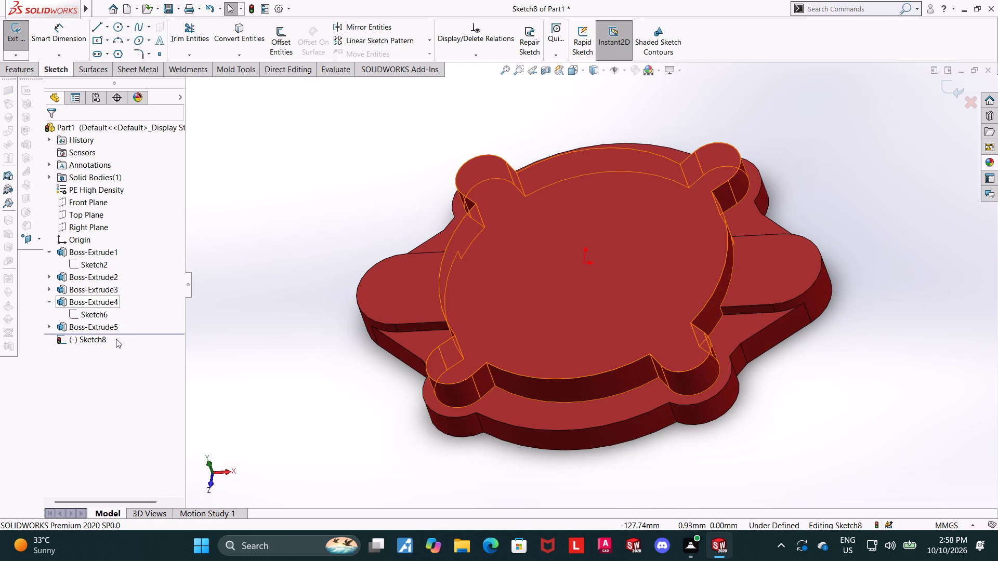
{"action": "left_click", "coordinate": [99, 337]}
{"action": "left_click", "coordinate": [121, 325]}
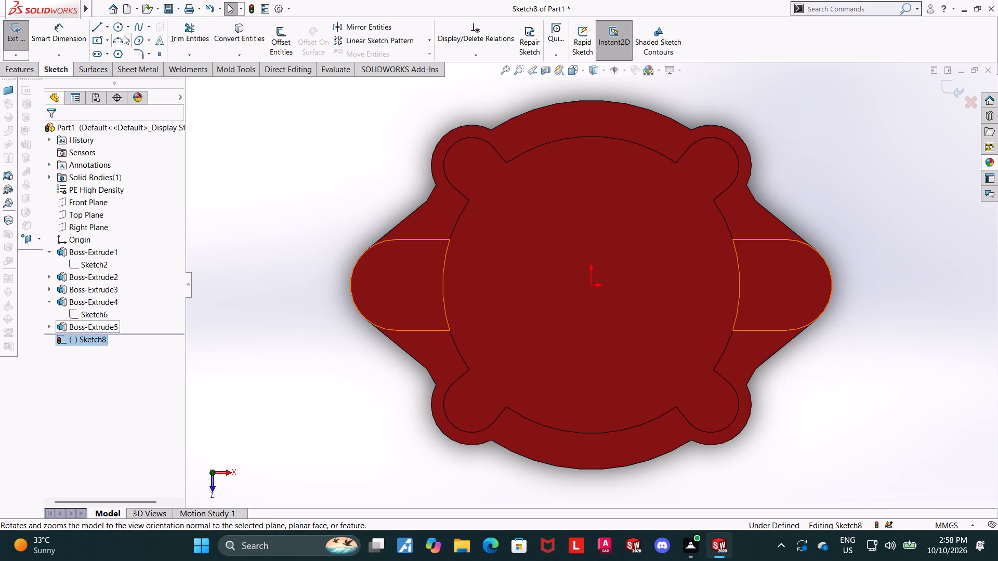
Sketch a circle about 92.5 mm in diameter on the top face, centred just off the origin.
{"action": "left_click", "coordinate": [120, 27]}
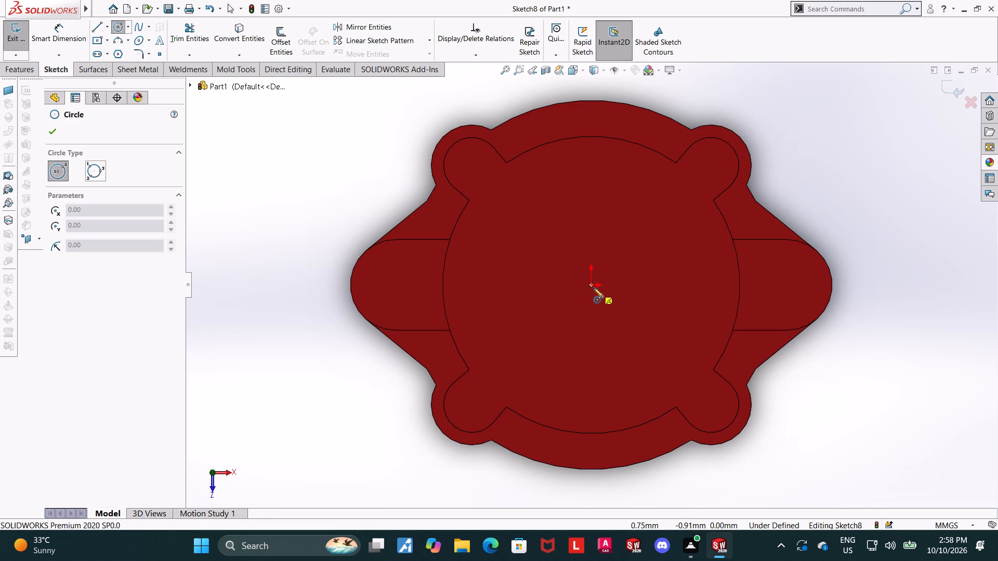
{"action": "left_click", "coordinate": [594, 288]}
{"action": "left_click", "coordinate": [672, 168]}
{"action": "key", "text": "Escape"}
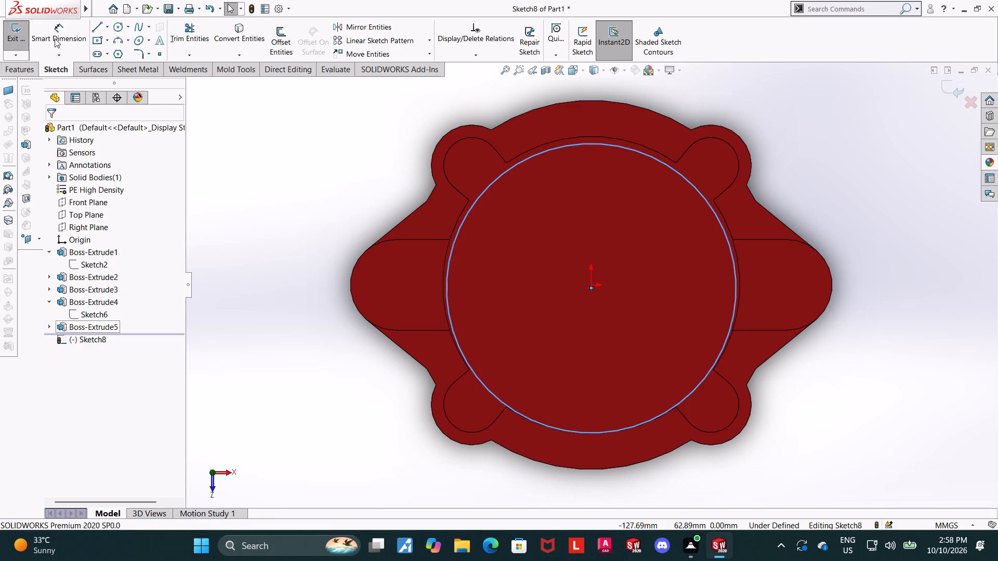
Dimension the new circle and set its diameter to 78 mm, computed as 39*2.
{"action": "left_click", "coordinate": [55, 38]}
{"action": "left_click", "coordinate": [612, 148]}
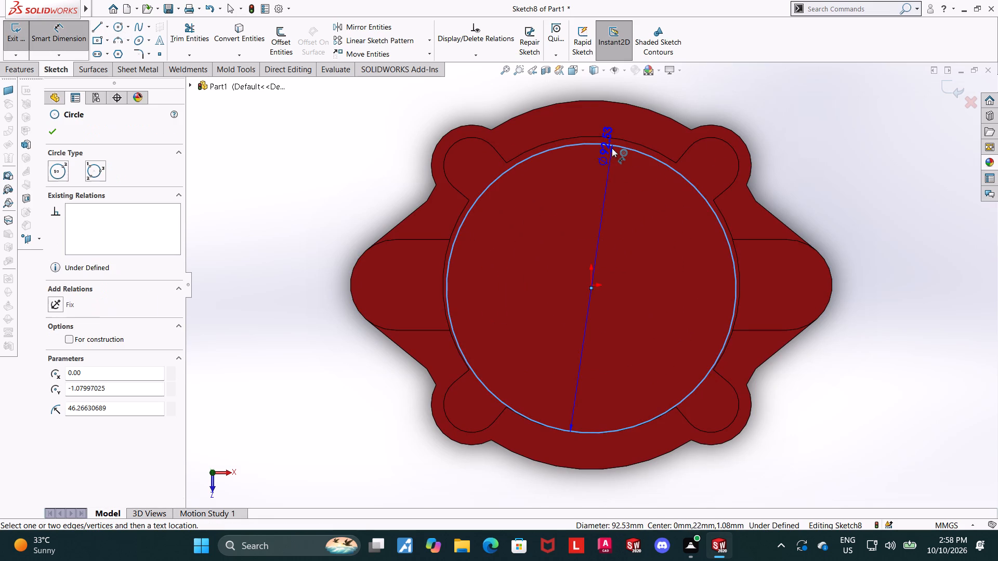
{"action": "scroll", "coordinate": [613, 149], "scroll_direction": "up", "scroll_amount": 3}
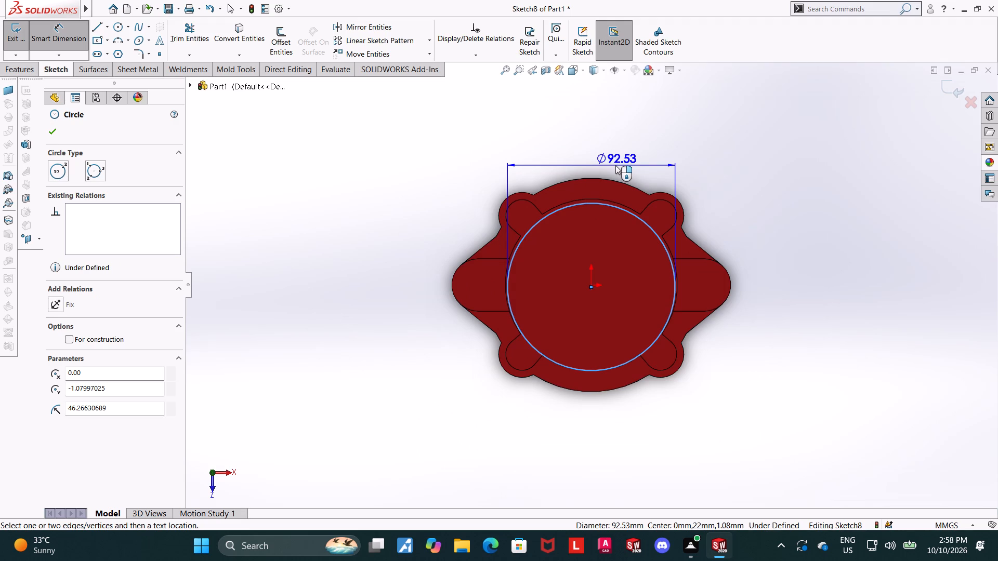
{"action": "left_click", "coordinate": [615, 165]}
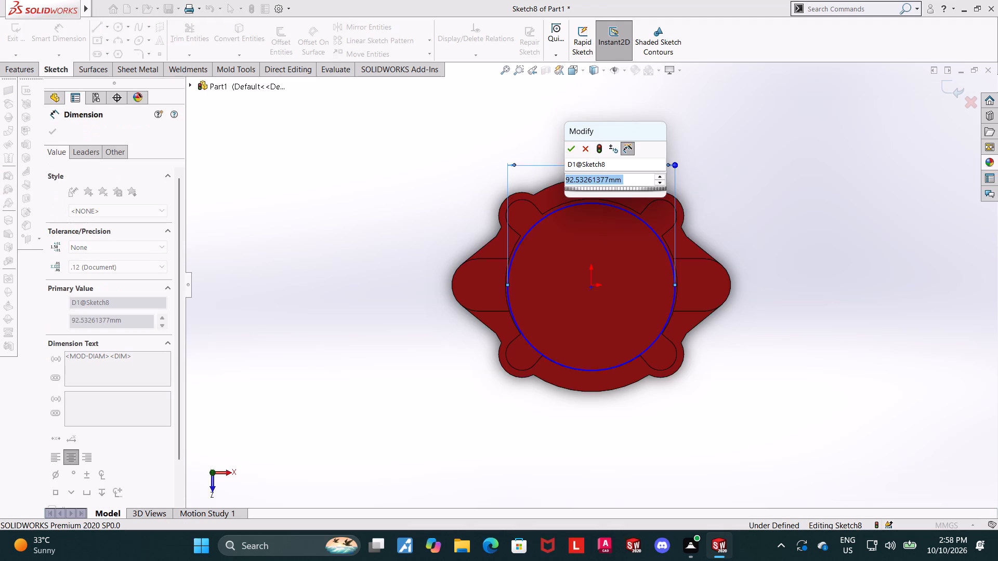
{"action": "key", "text": "3"}
{"action": "key", "text": "9"}
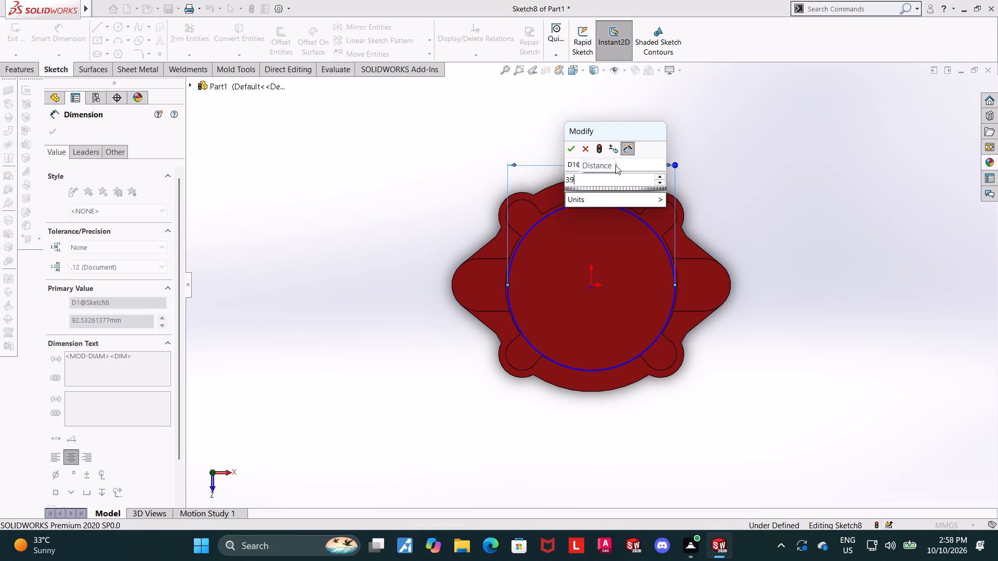
{"action": "type", "text": "*2"}
{"action": "key", "text": "Return"}
{"action": "key", "text": "Escape"}
{"action": "key", "text": "Escape"}
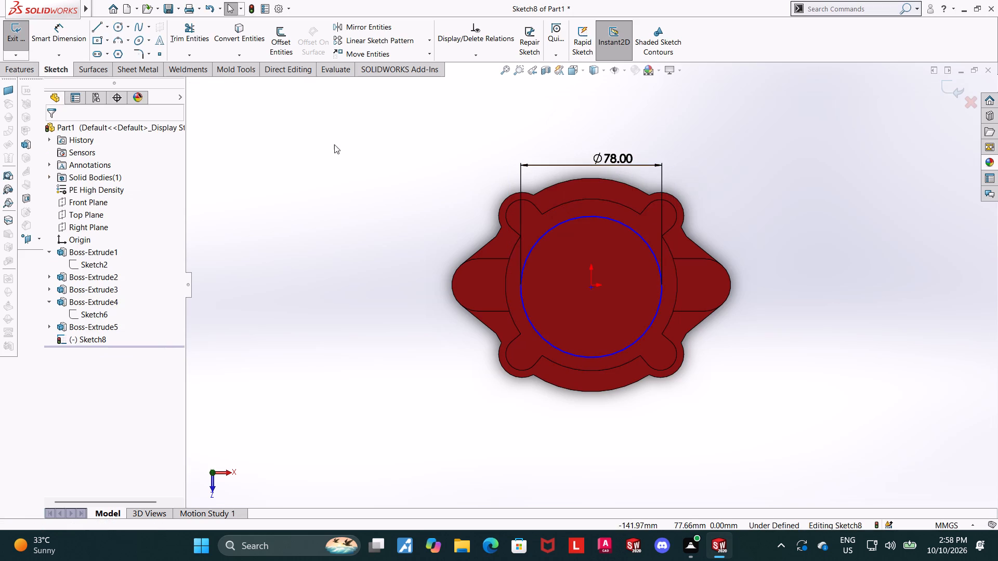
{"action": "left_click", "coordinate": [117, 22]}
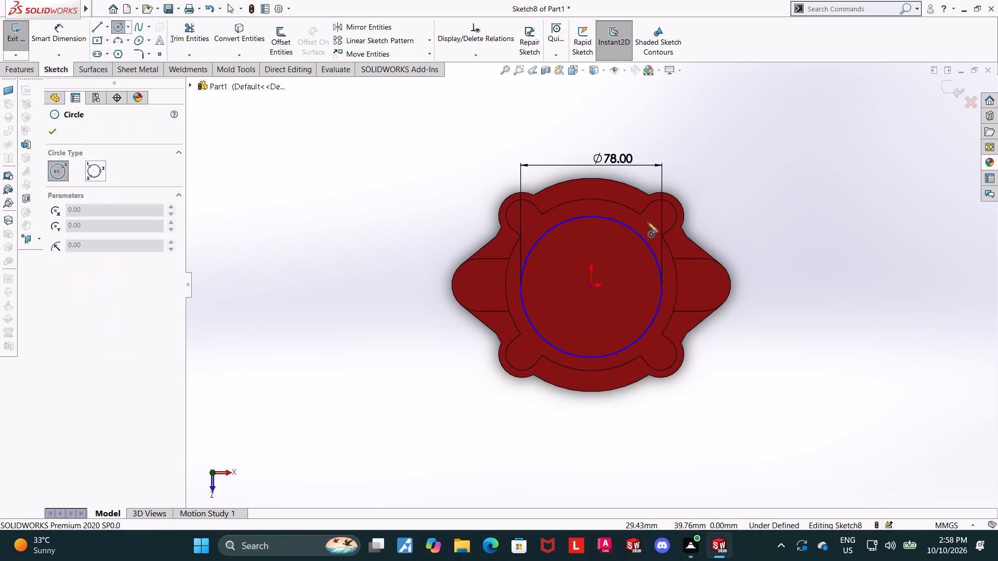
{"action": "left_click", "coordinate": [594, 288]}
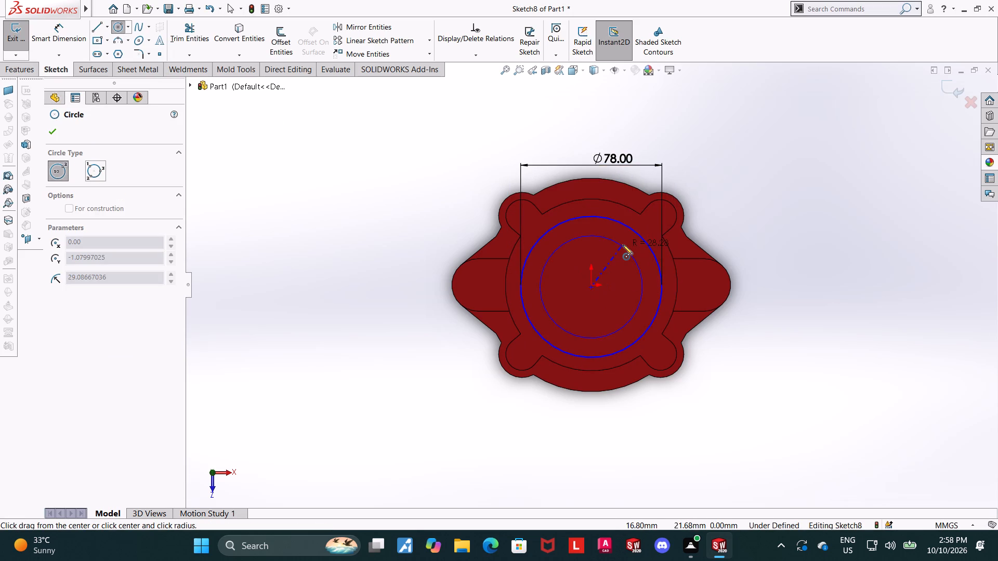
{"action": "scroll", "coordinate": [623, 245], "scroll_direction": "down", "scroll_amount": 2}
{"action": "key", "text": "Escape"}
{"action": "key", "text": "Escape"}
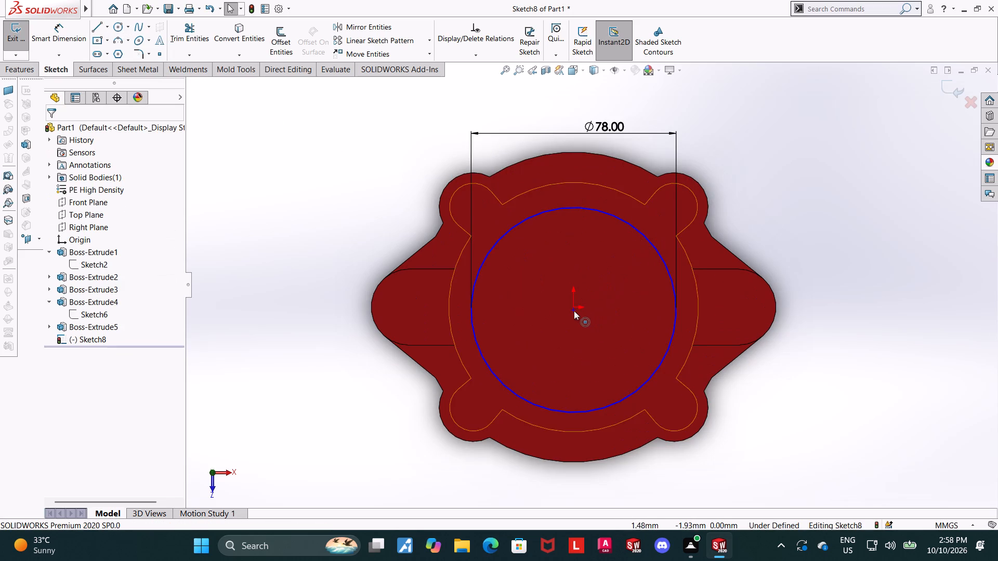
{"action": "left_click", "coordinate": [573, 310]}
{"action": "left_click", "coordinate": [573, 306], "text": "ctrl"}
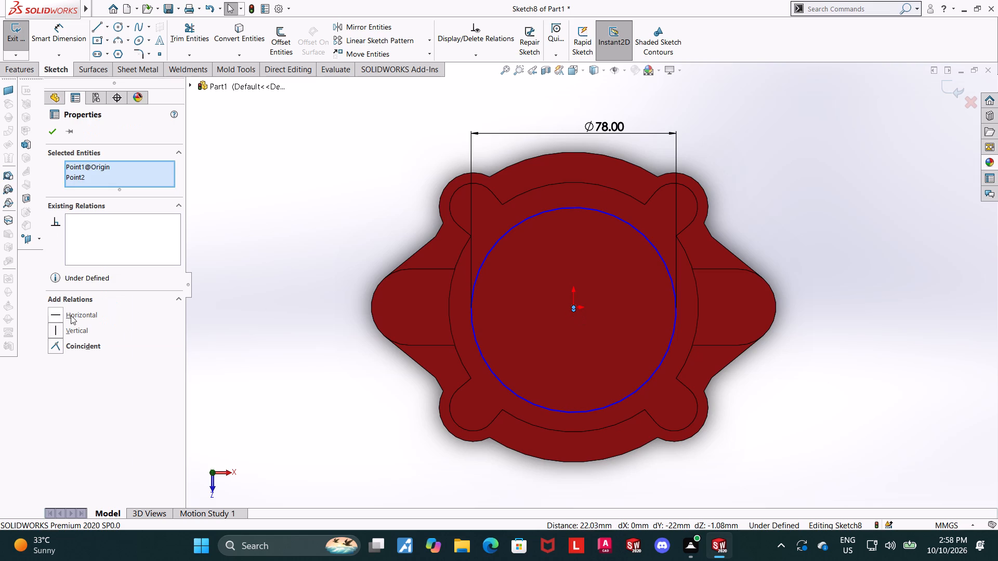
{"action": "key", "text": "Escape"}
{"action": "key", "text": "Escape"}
Make the 78 mm circle concentric with the large arc edge of the boss's top face.
{"action": "left_click", "coordinate": [601, 183]}
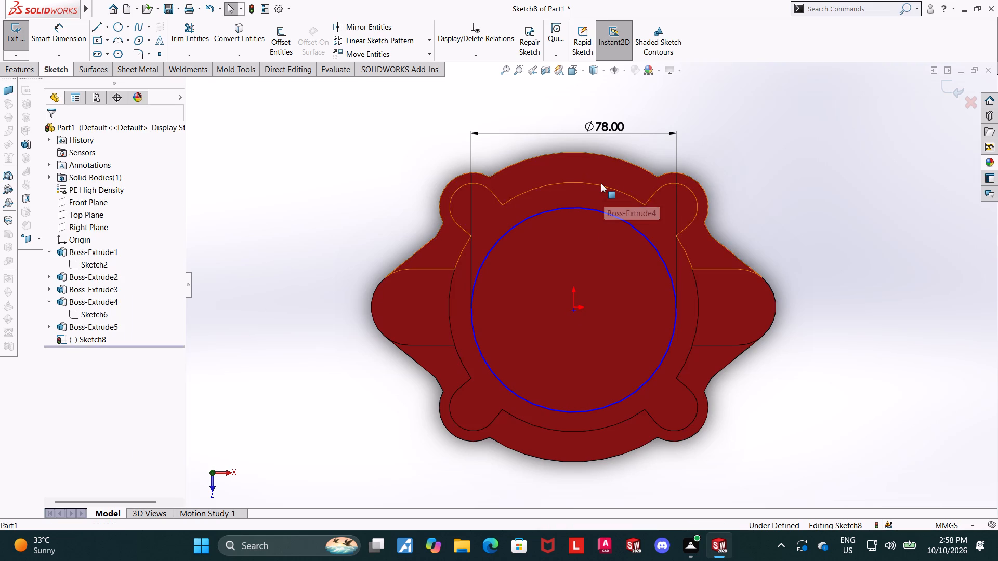
{"action": "key", "text": "Escape"}
{"action": "key", "text": "Escape"}
{"action": "left_click", "coordinate": [583, 184]}
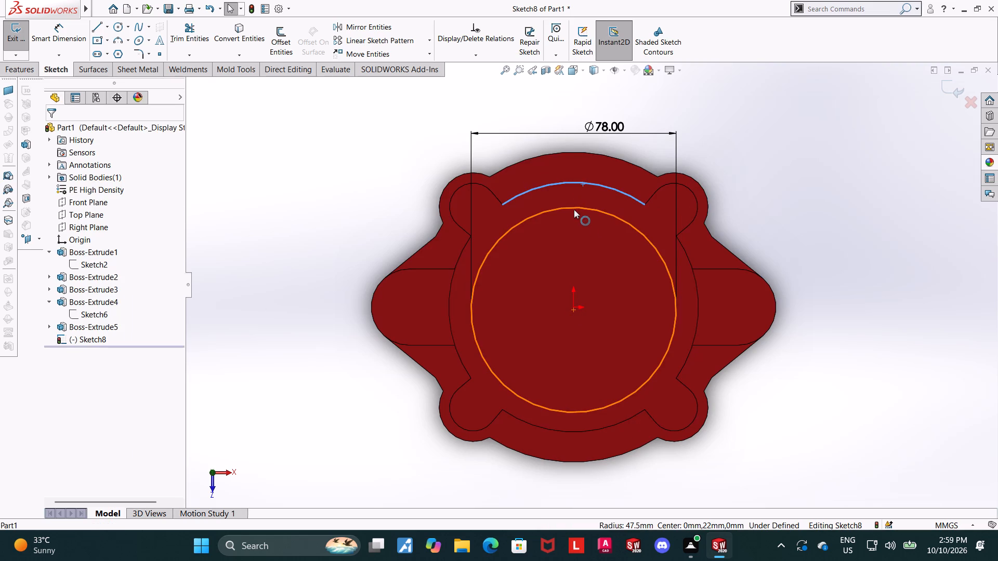
{"action": "left_click", "coordinate": [574, 206], "text": "ctrl"}
{"action": "left_click", "coordinate": [52, 346]}
{"action": "key", "text": "Escape"}
{"action": "key", "text": "Escape"}
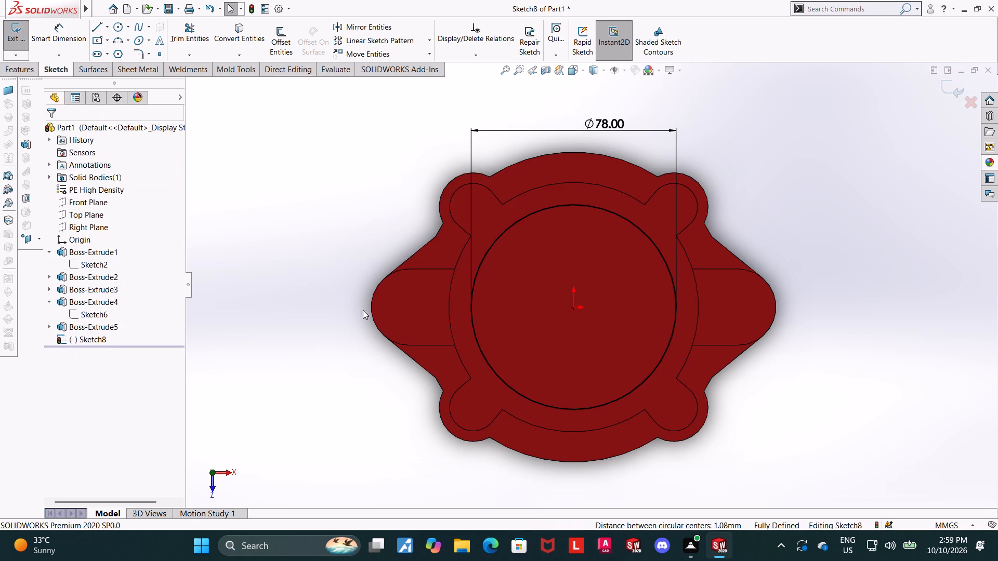
Sketch a second circle about 64 mm in diameter, centred on the origin inside the 78 mm circle.
{"action": "left_click", "coordinate": [117, 24]}
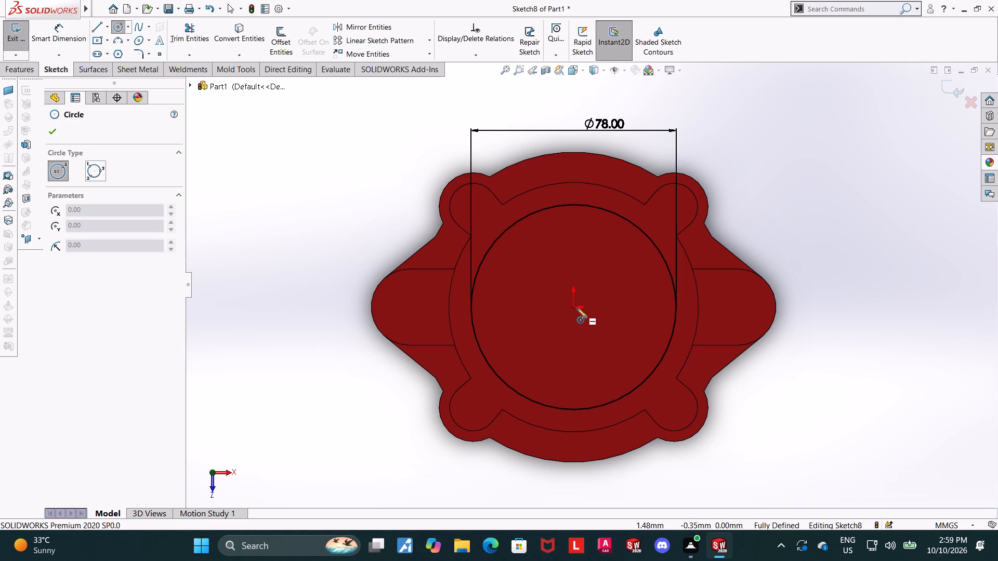
{"action": "left_click", "coordinate": [574, 308]}
{"action": "left_click", "coordinate": [638, 253]}
{"action": "key", "text": "Escape"}
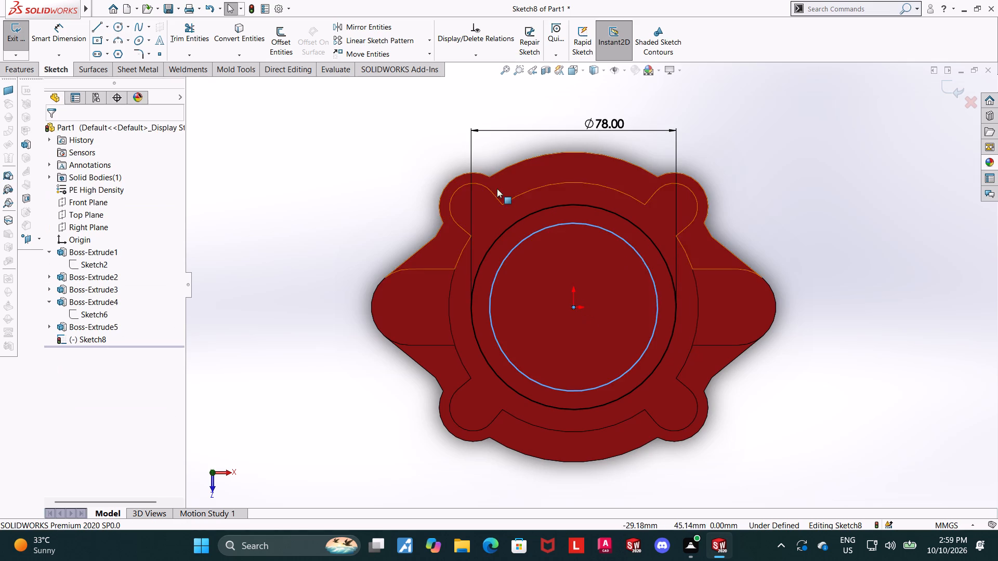
{"action": "key", "text": "Escape"}
Dimension the inner circle and set its diameter to 68 mm, computed as 34*2.
{"action": "left_click", "coordinate": [63, 35]}
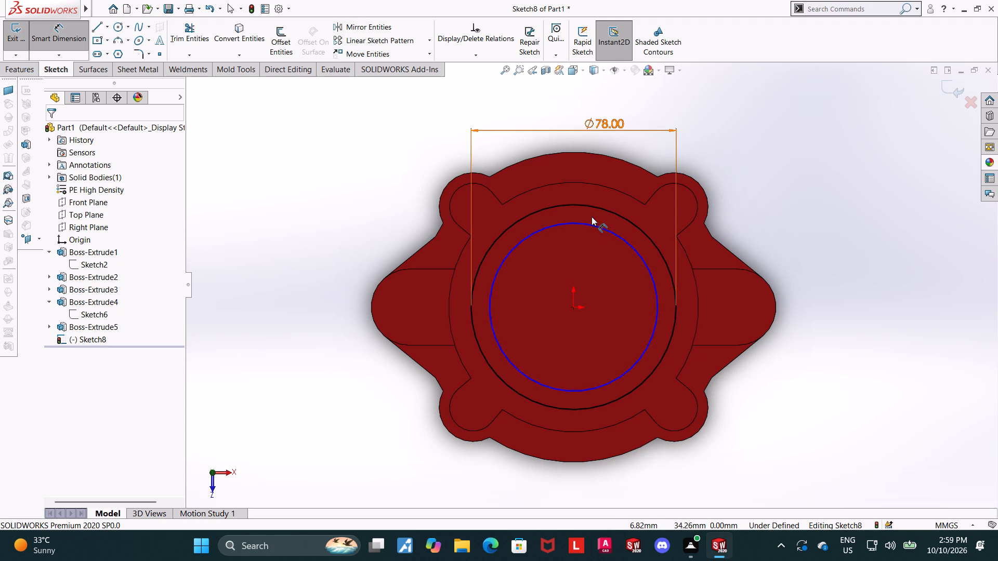
{"action": "left_click", "coordinate": [601, 229]}
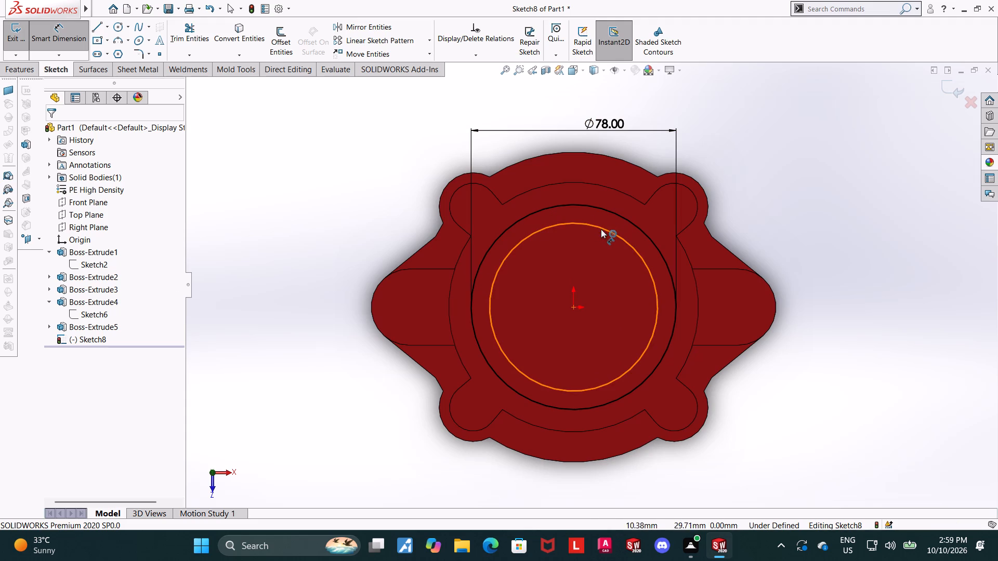
{"action": "left_click", "coordinate": [597, 269]}
{"action": "type", "text": "34"}
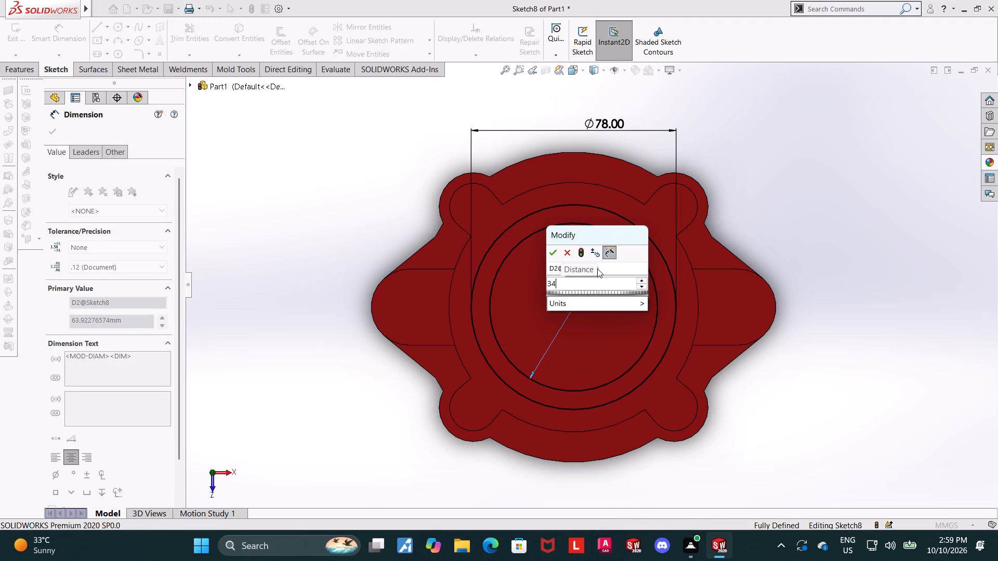
{"action": "type", "text": "*2"}
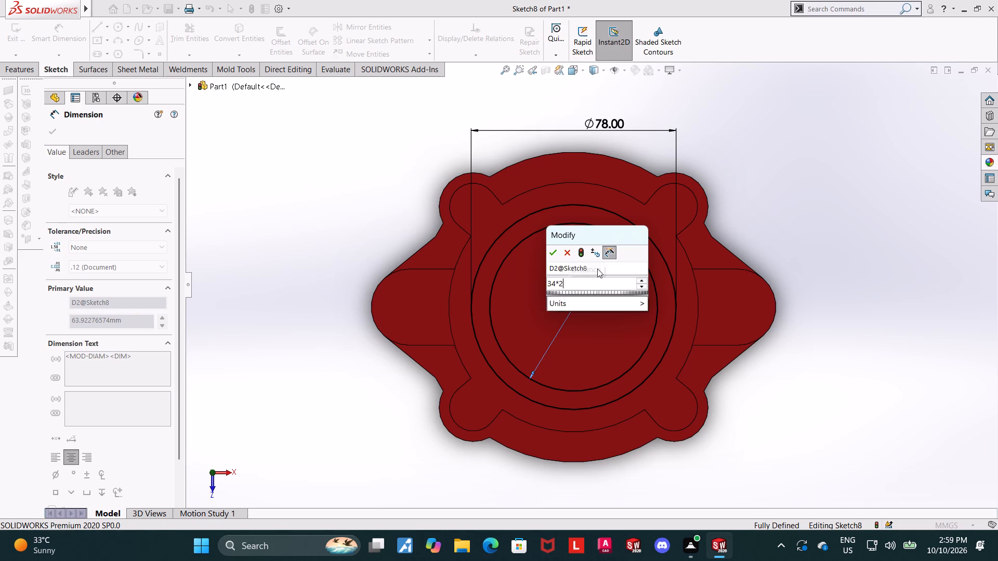
{"action": "key", "text": "Return"}
{"action": "key", "text": "Escape"}
{"action": "key", "text": "Escape"}
Finish the sketch of the two concentric circles on the boss's top face.
{"action": "scroll", "coordinate": [735, 290], "scroll_direction": "up", "scroll_amount": 3}
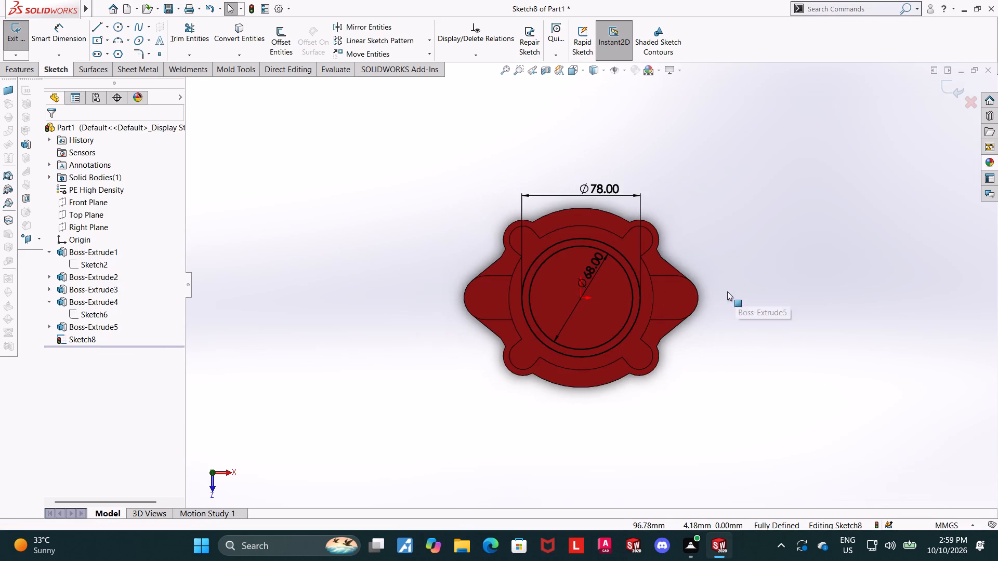
{"action": "scroll", "coordinate": [635, 264], "scroll_direction": "down", "scroll_amount": 2}
{"action": "middle_click_drag", "start_coordinate": [709, 284], "coordinate": [702, 185]}
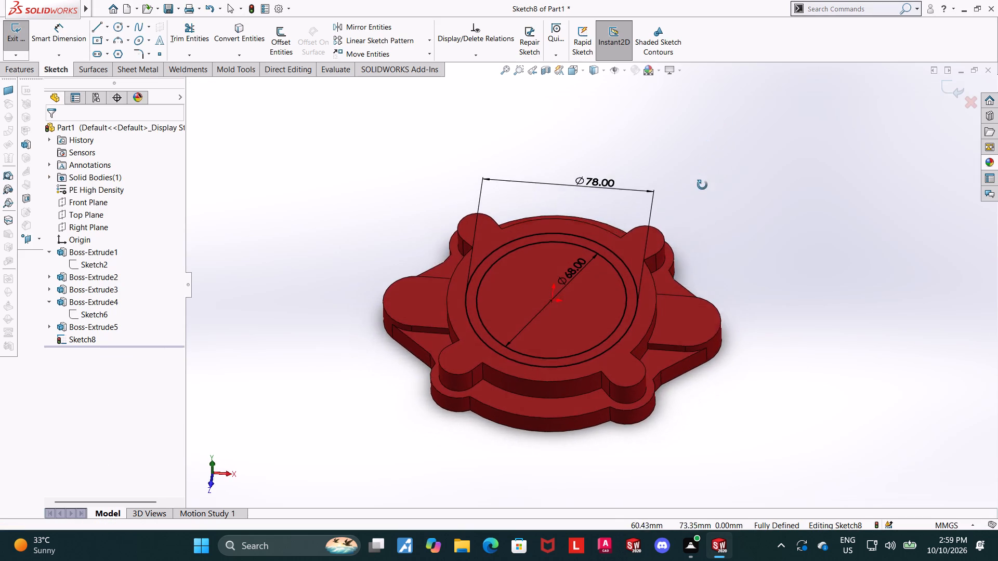
{"action": "middle_click_drag", "start_coordinate": [702, 185], "coordinate": [693, 180]}
{"action": "scroll", "coordinate": [690, 218], "scroll_direction": "up", "scroll_amount": 3}
{"action": "scroll", "coordinate": [620, 239], "scroll_direction": "down", "scroll_amount": 2}
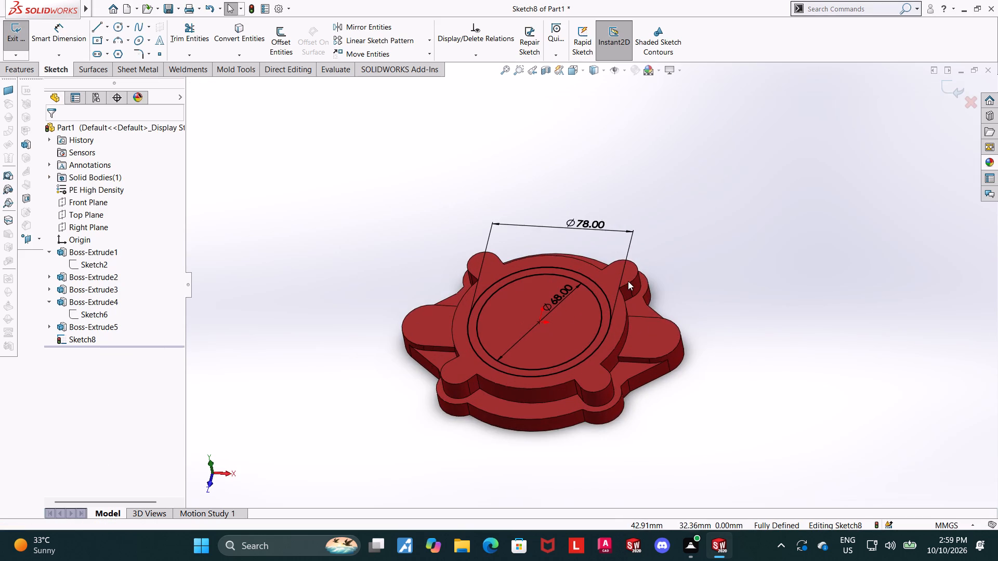
{"action": "middle_click_drag", "start_coordinate": [628, 281], "coordinate": [636, 264]}
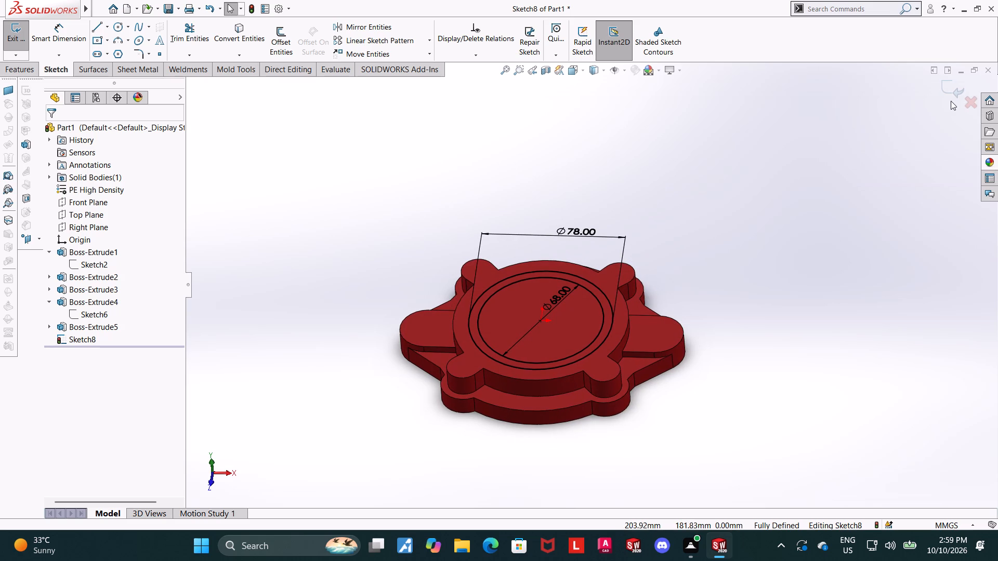
{"action": "left_click", "coordinate": [949, 94]}
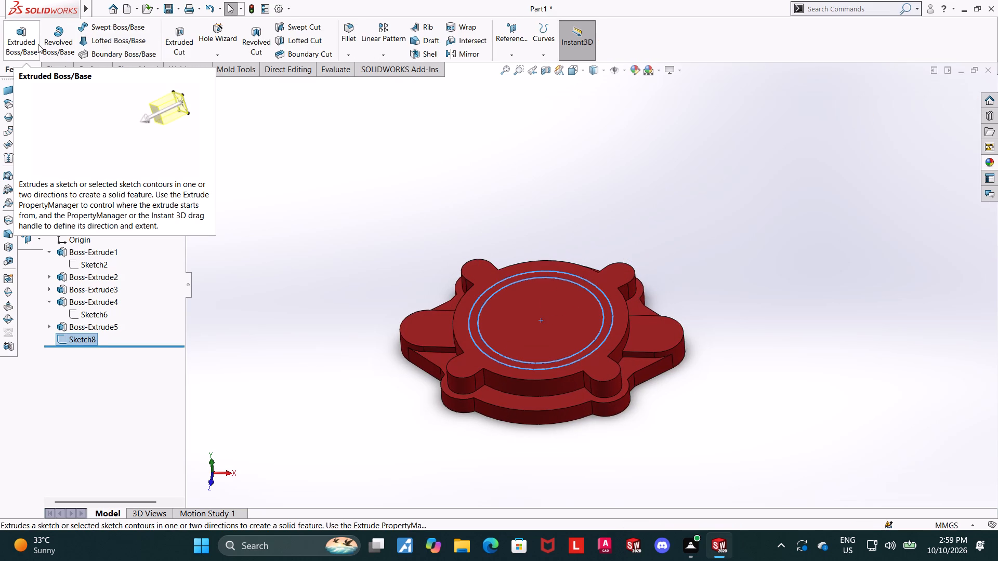
Extrude the ring sketch of the 78 mm and 68 mm circles upward 18 mm from the boss's top face.
{"action": "left_click", "coordinate": [38, 44]}
{"action": "middle_click_drag", "start_coordinate": [226, 244], "coordinate": [222, 220]}
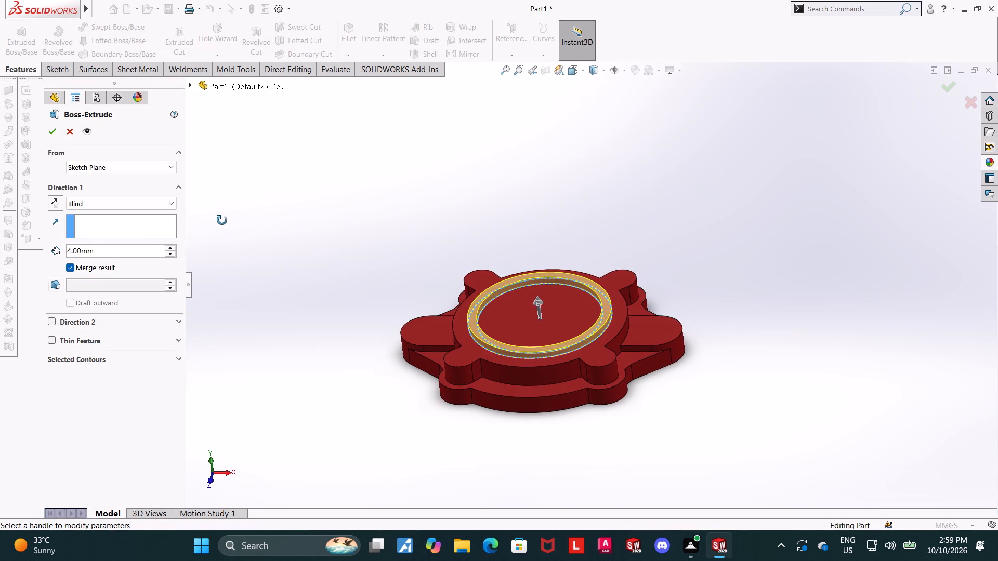
{"action": "middle_click_drag", "start_coordinate": [222, 220], "coordinate": [221, 217]}
{"action": "scroll", "coordinate": [221, 217], "scroll_direction": "up", "scroll_amount": 1}
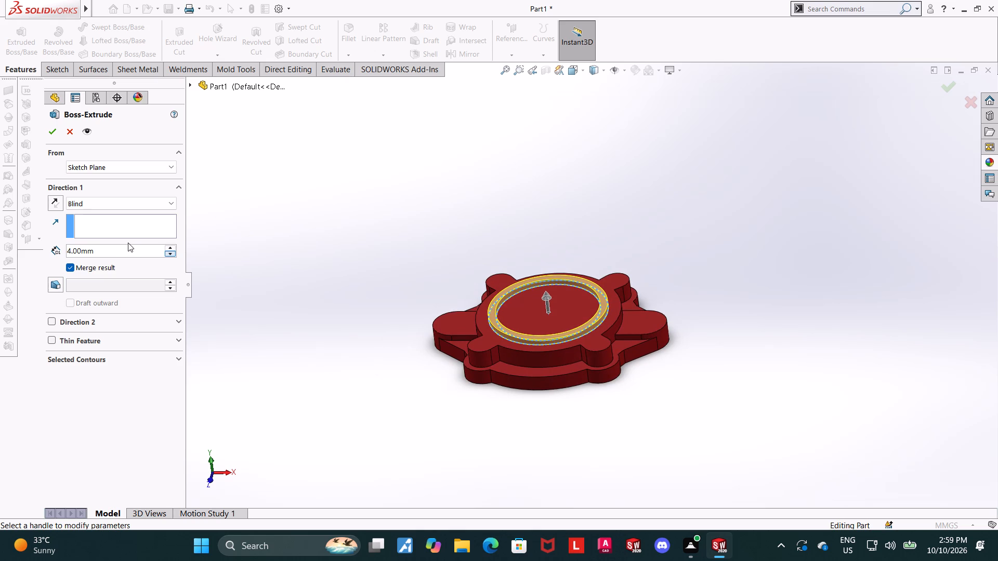
{"action": "left_click", "coordinate": [108, 247]}
{"action": "left_click_drag", "start_coordinate": [112, 247], "coordinate": [17, 250]}
{"action": "key", "text": "1"}
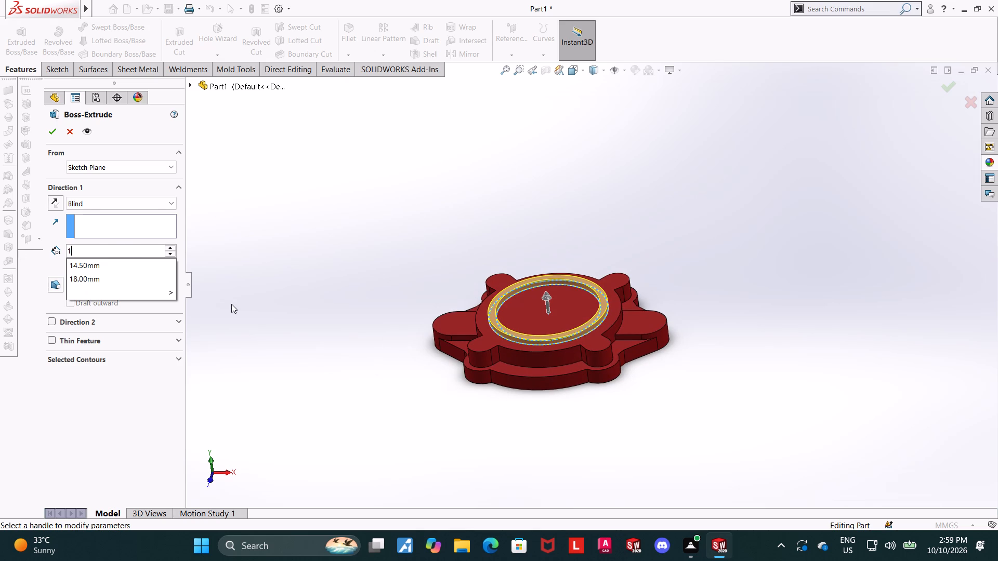
{"action": "key", "text": "8"}
{"action": "key", "text": "Return"}
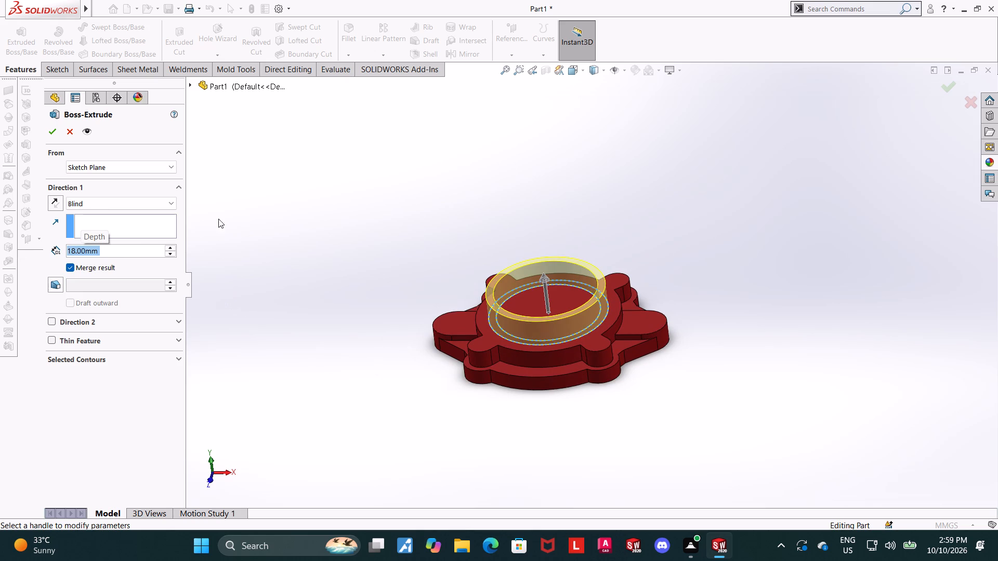
{"action": "left_click", "coordinate": [50, 129]}
{"action": "left_click", "coordinate": [374, 261]}
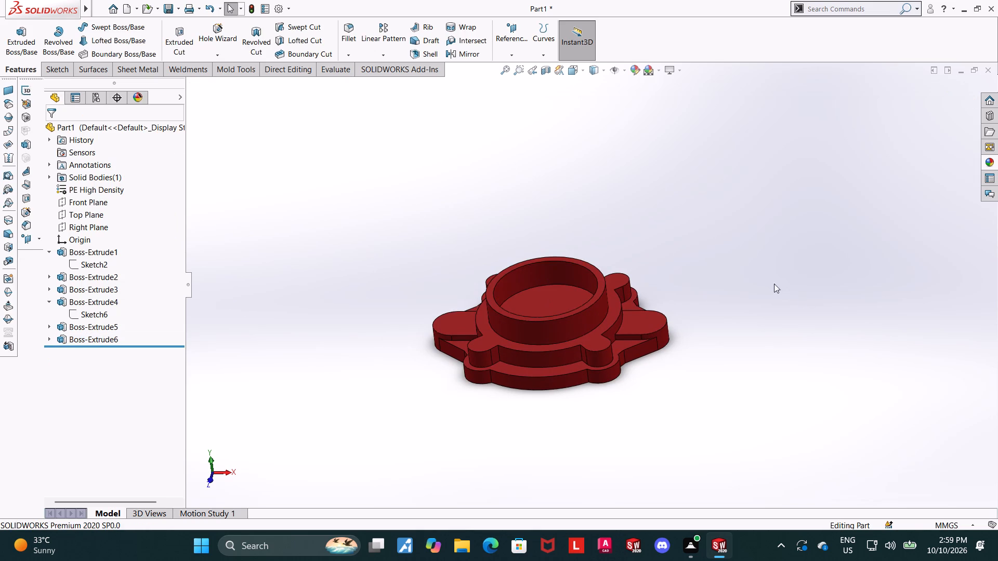
Fillet the outer base edge where the raised ring meets the boss's top face with a 1.5 mm radius.
{"action": "middle_click_drag", "start_coordinate": [745, 280], "coordinate": [744, 289]}
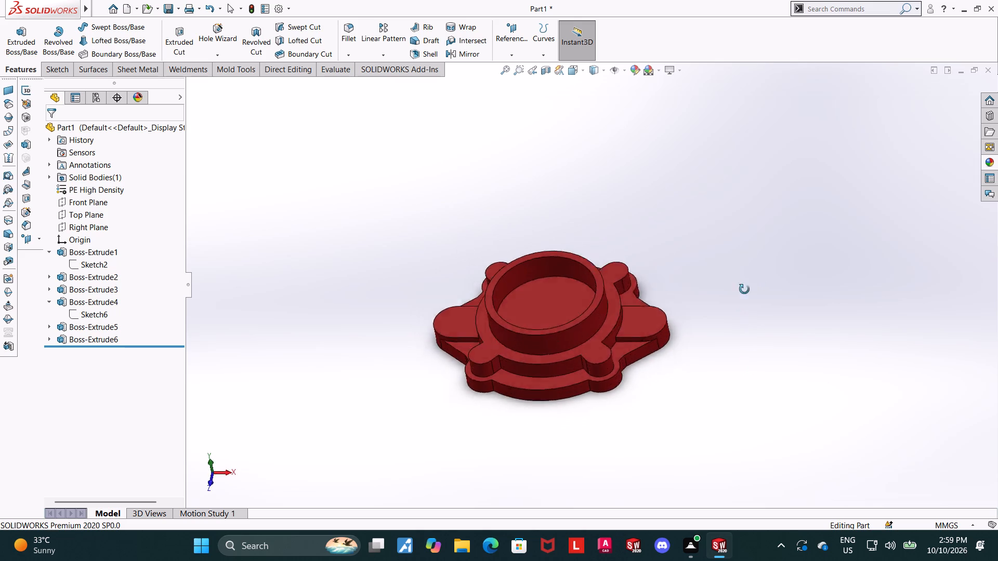
{"action": "middle_click_drag", "start_coordinate": [744, 289], "coordinate": [757, 230]}
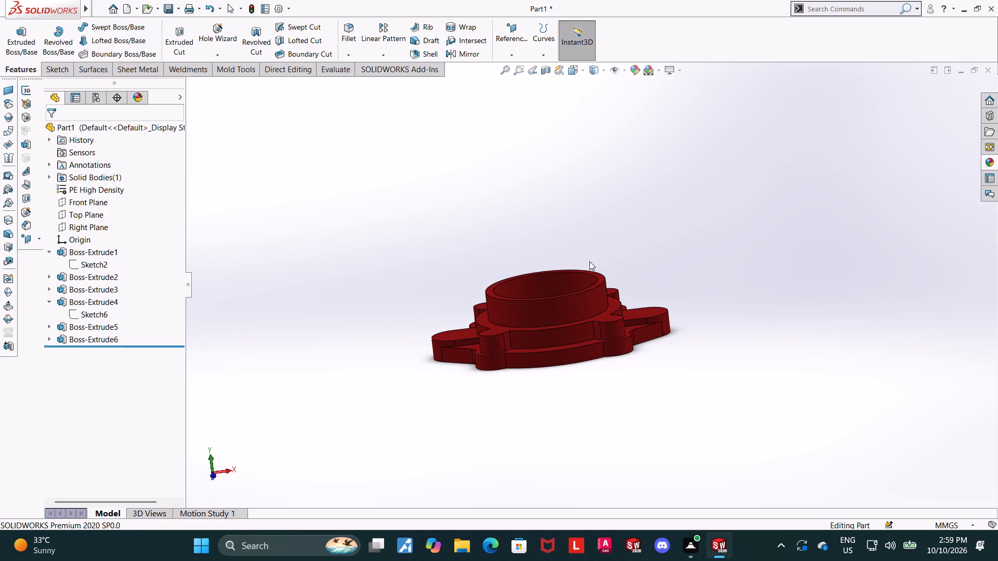
{"action": "scroll", "coordinate": [589, 261], "scroll_direction": "down", "scroll_amount": 3}
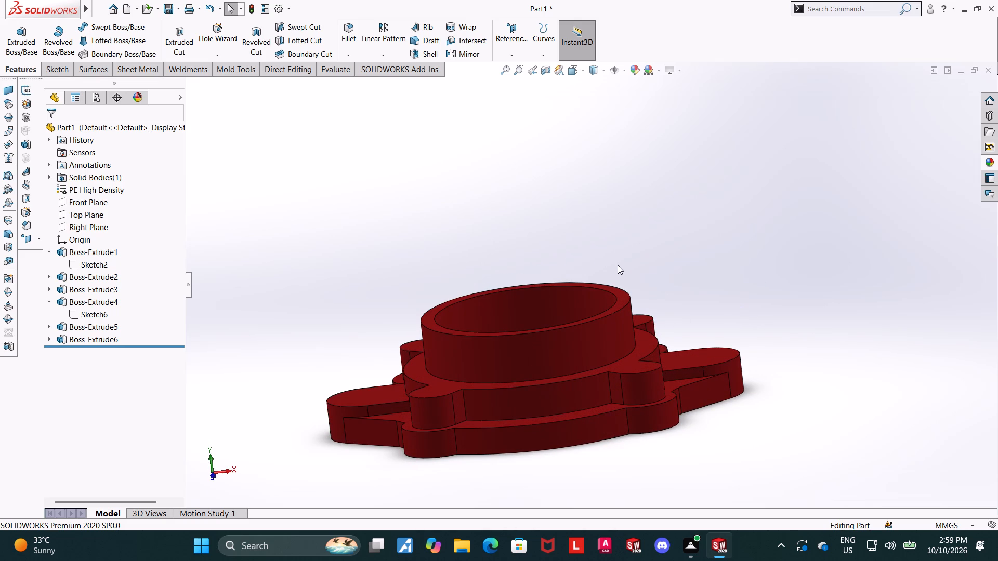
{"action": "middle_click_drag", "start_coordinate": [618, 272], "coordinate": [624, 275]}
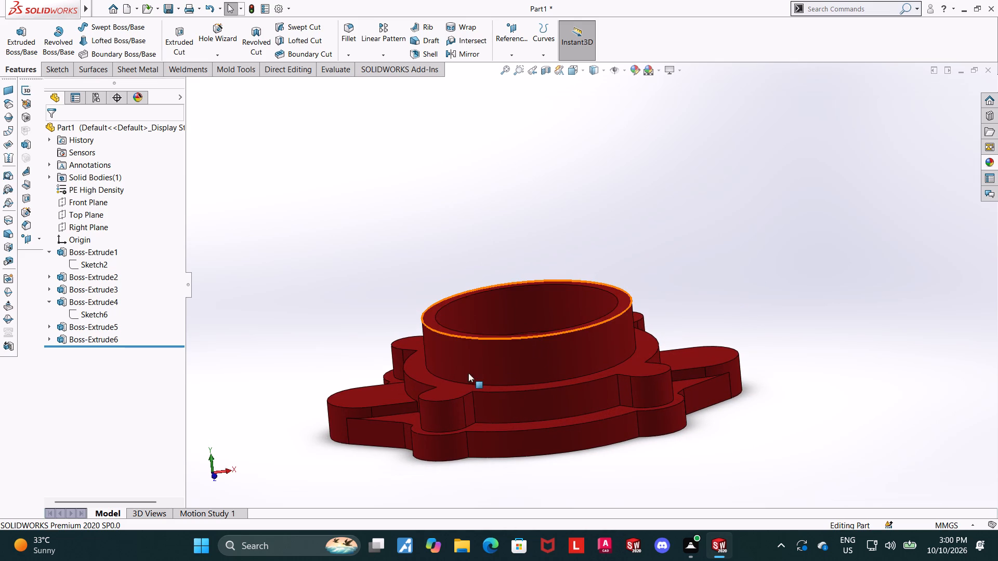
{"action": "scroll", "coordinate": [598, 390], "scroll_direction": "down", "scroll_amount": 1}
{"action": "scroll", "coordinate": [608, 385], "scroll_direction": "up", "scroll_amount": 2}
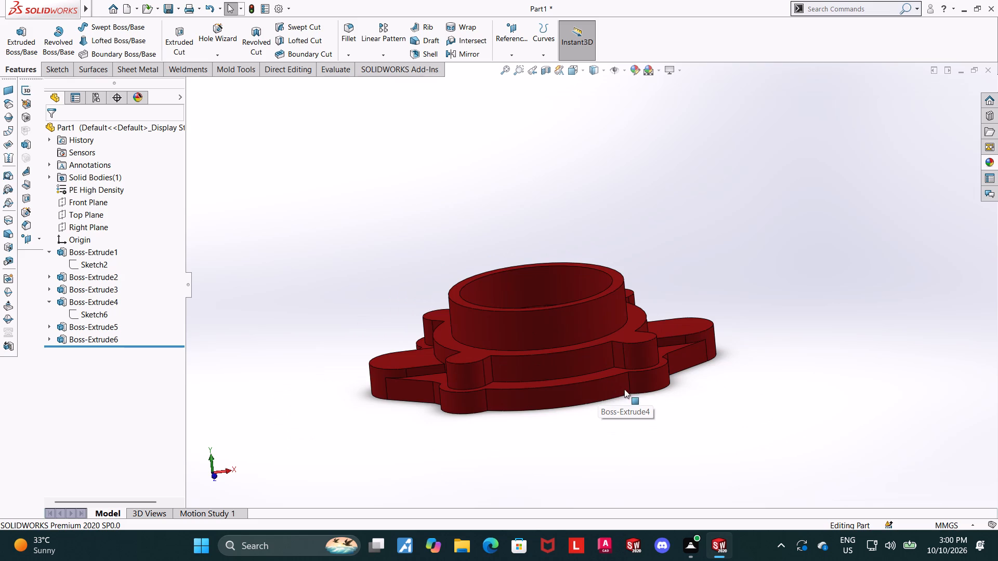
{"action": "middle_click", "coordinate": [624, 389]}
{"action": "scroll", "coordinate": [629, 384], "scroll_direction": "down", "scroll_amount": 3}
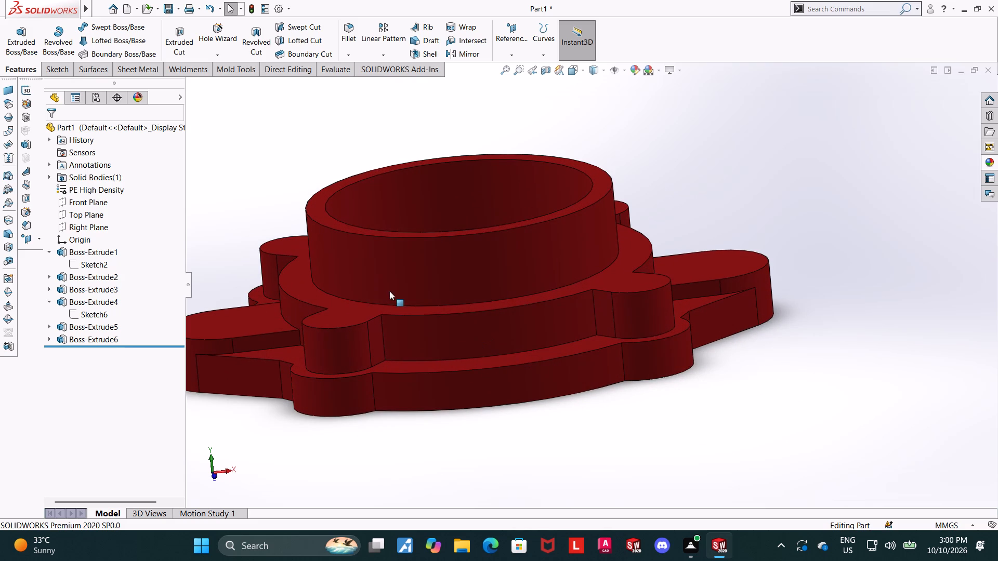
{"action": "left_click", "coordinate": [343, 32]}
{"action": "key", "text": "1"}
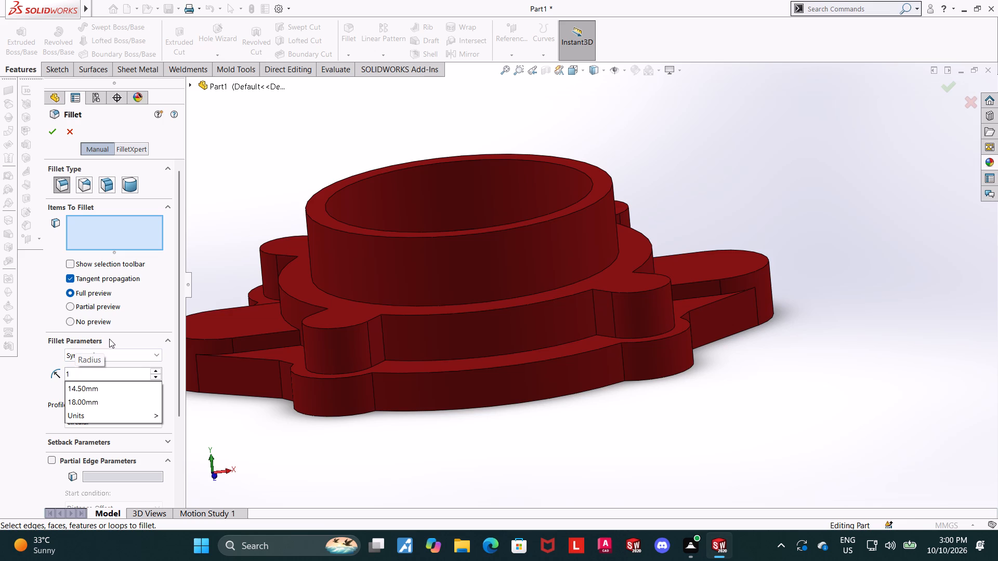
{"action": "type", "text": ".5"}
{"action": "key", "text": "Return"}
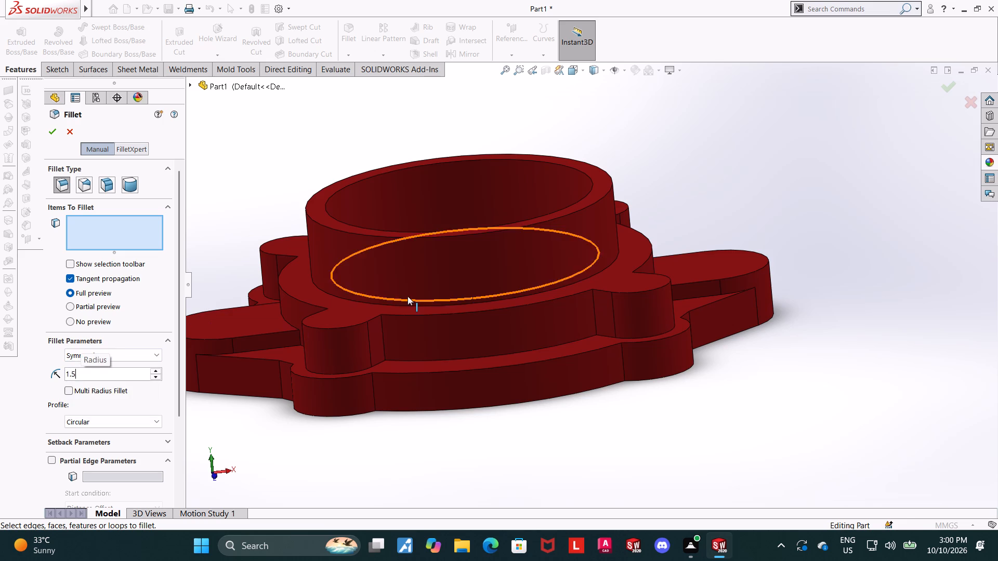
{"action": "left_click", "coordinate": [419, 304]}
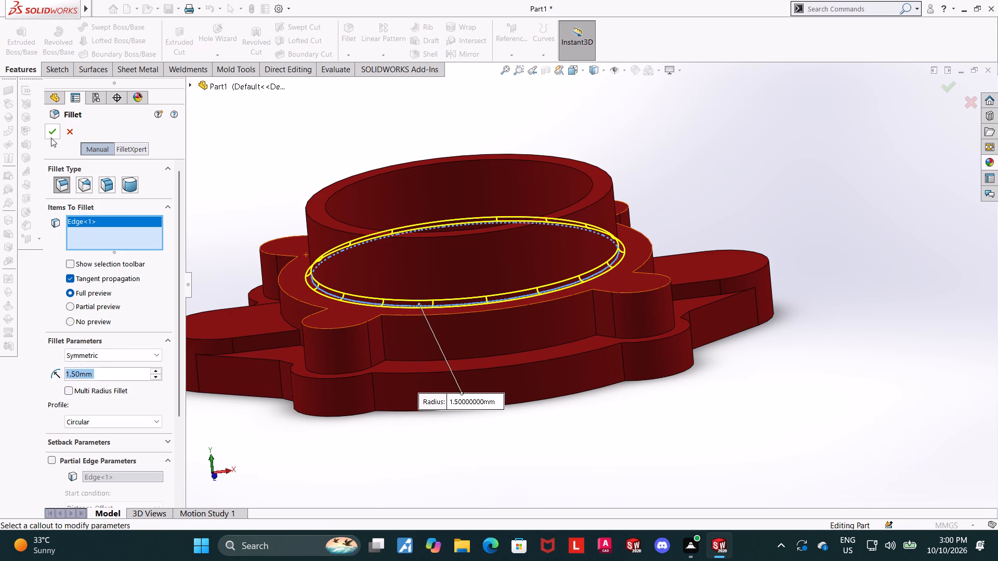
{"action": "left_click", "coordinate": [51, 134]}
{"action": "left_click", "coordinate": [738, 149]}
Chamfer the inner top edge of the raised ring by 1 mm at 45 degrees.
{"action": "scroll", "coordinate": [750, 164], "scroll_direction": "up", "scroll_amount": 1}
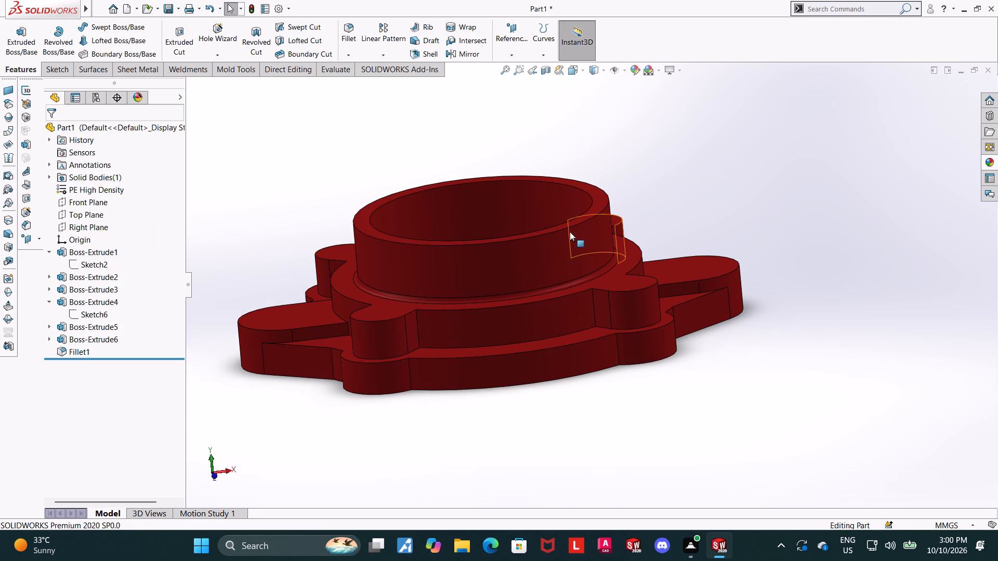
{"action": "scroll", "coordinate": [558, 226], "scroll_direction": "down", "scroll_amount": 2}
{"action": "scroll", "coordinate": [563, 207], "scroll_direction": "up", "scroll_amount": 3}
{"action": "middle_click_drag", "start_coordinate": [506, 178], "coordinate": [507, 203]}
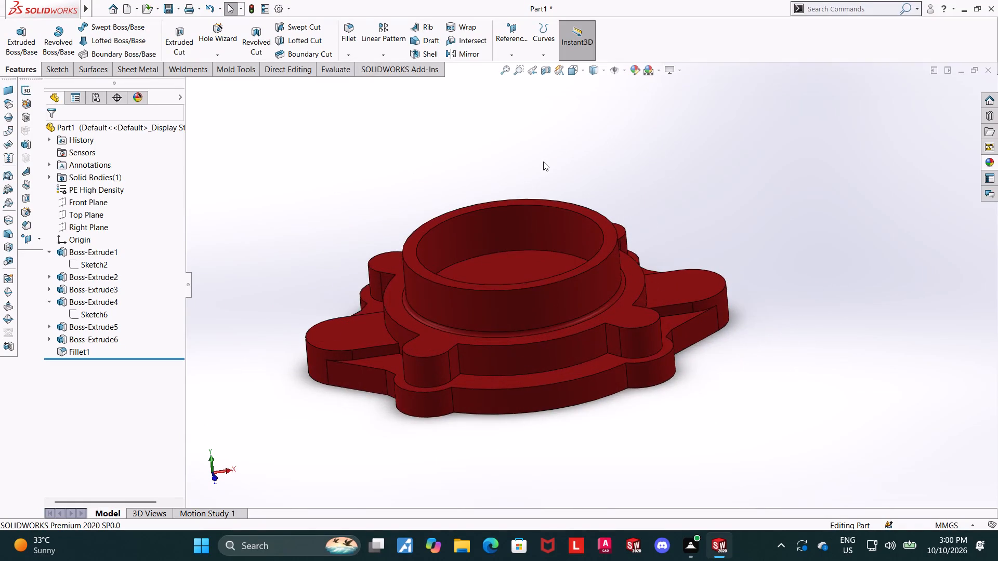
{"action": "scroll", "coordinate": [544, 161], "scroll_direction": "down", "scroll_amount": 2}
{"action": "left_click", "coordinate": [341, 55]}
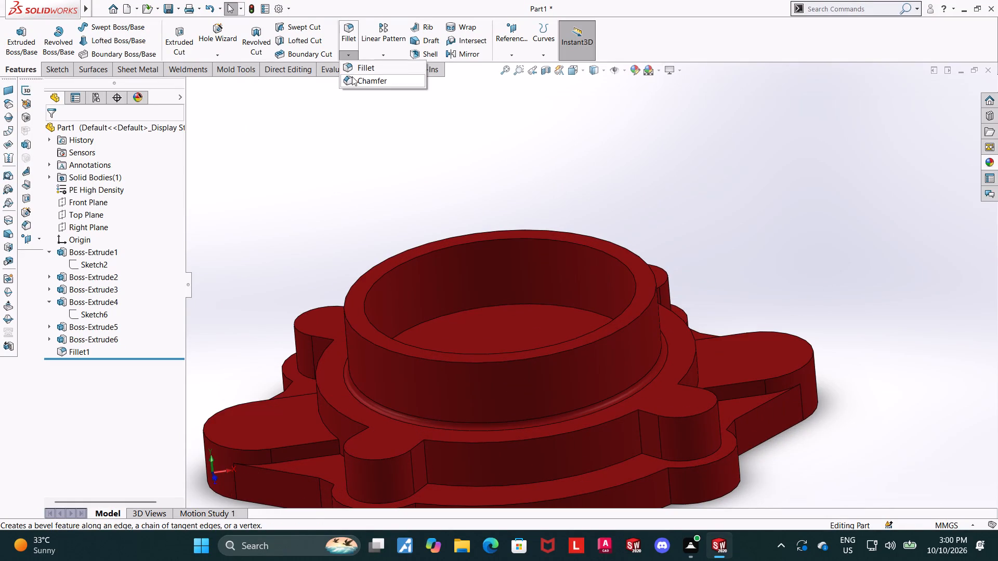
{"action": "left_click", "coordinate": [352, 76]}
{"action": "key", "text": "1"}
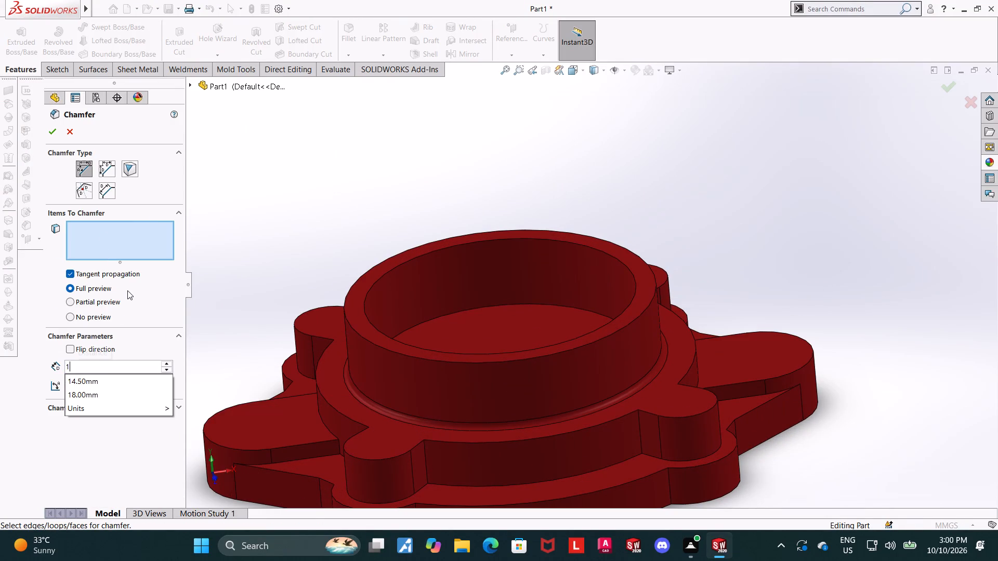
{"action": "key", "text": "Return"}
{"action": "left_click", "coordinate": [469, 244]}
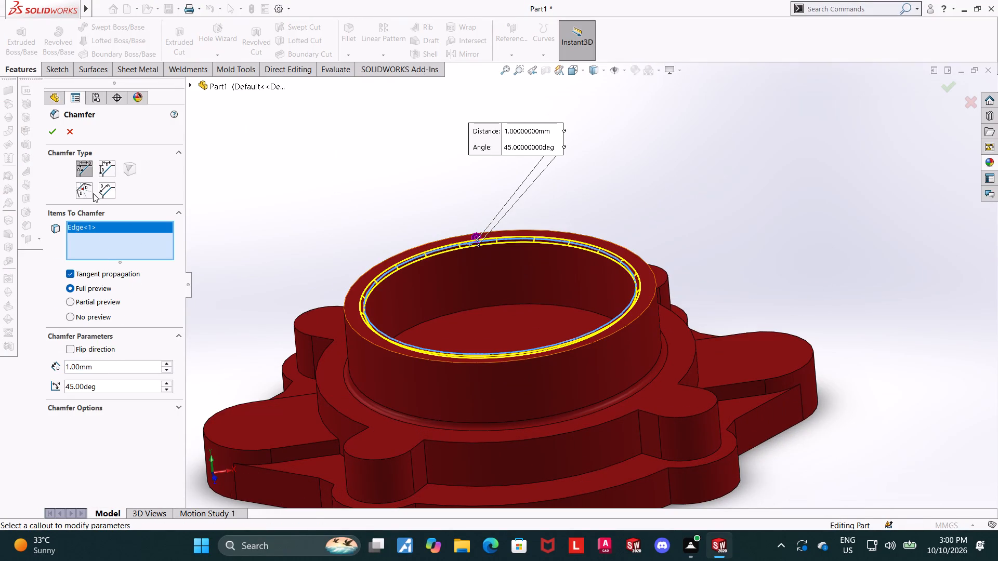
{"action": "left_click", "coordinate": [52, 129]}
{"action": "left_click", "coordinate": [255, 185]}
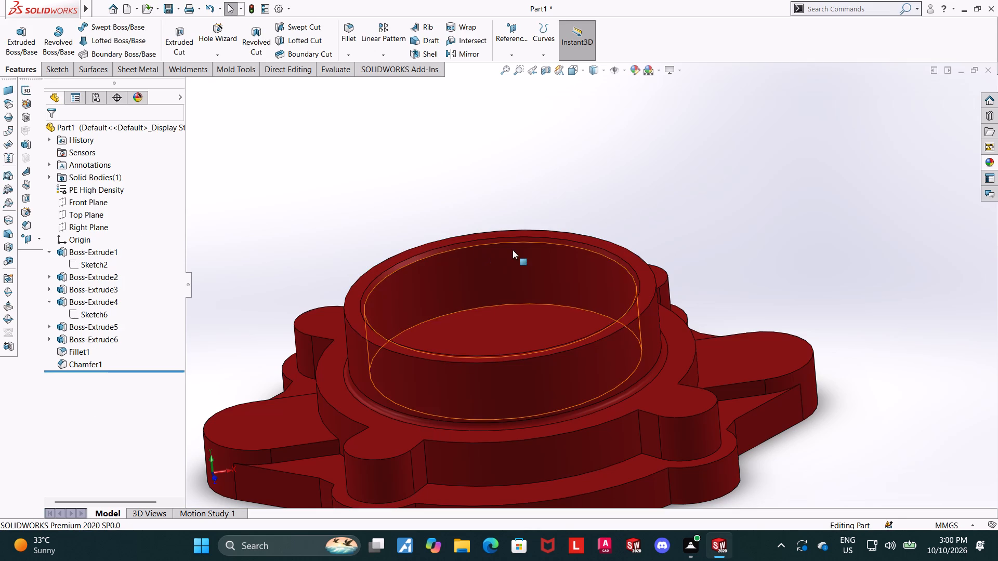
Examine the part's stepped profile from the front in wireframe, and restore the shaded display with edges.
{"action": "scroll", "coordinate": [509, 246], "scroll_direction": "up", "scroll_amount": 2}
{"action": "middle_click_drag", "start_coordinate": [633, 326], "coordinate": [648, 252]}
{"action": "scroll", "coordinate": [648, 250], "scroll_direction": "up", "scroll_amount": 1}
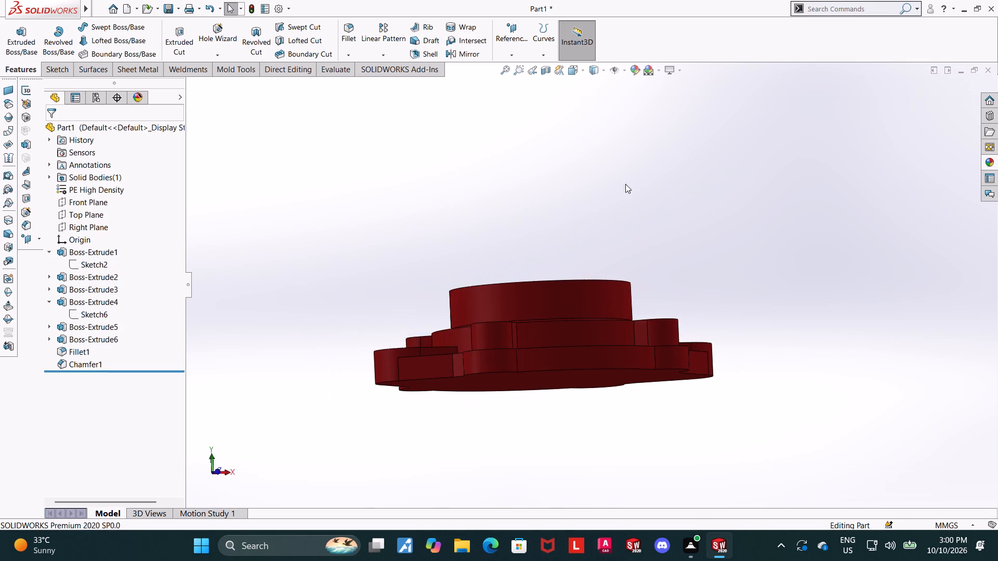
{"action": "middle_click_drag", "start_coordinate": [635, 182], "coordinate": [615, 183]}
{"action": "left_click", "coordinate": [571, 72]}
{"action": "middle_click_drag", "start_coordinate": [489, 360], "coordinate": [504, 366]}
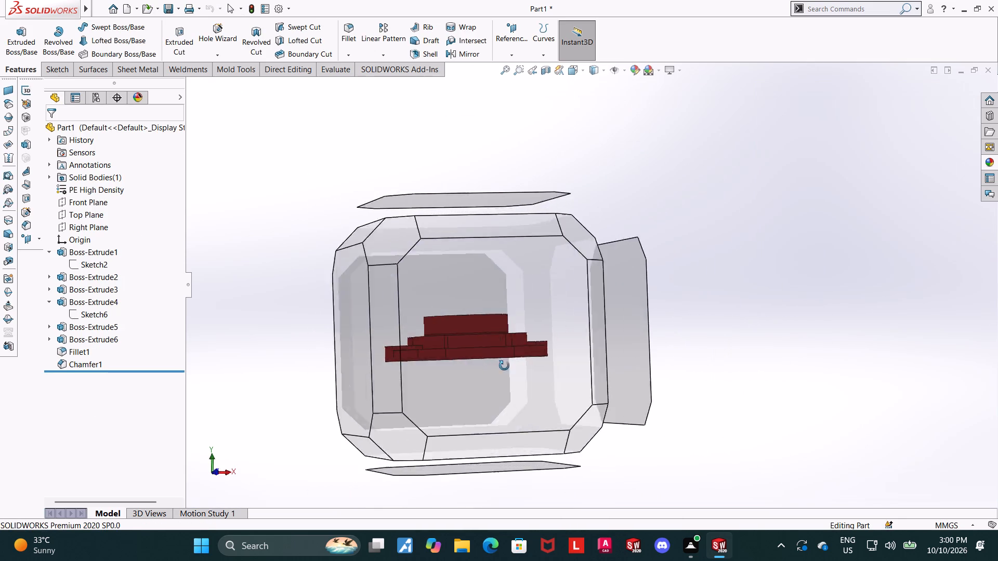
{"action": "middle_click_drag", "start_coordinate": [504, 366], "coordinate": [492, 439]}
{"action": "left_click", "coordinate": [481, 382]}
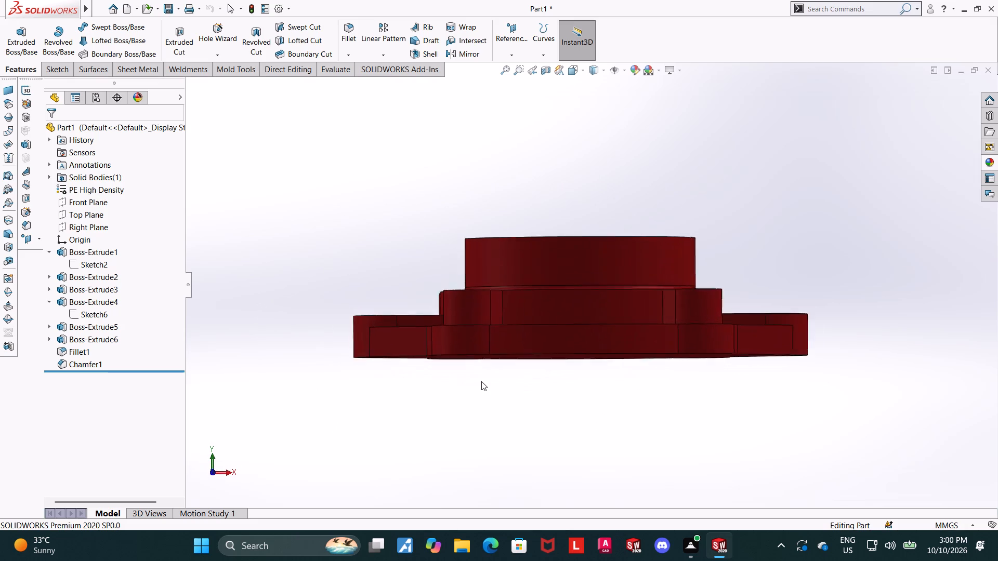
{"action": "scroll", "coordinate": [637, 348], "scroll_direction": "up", "scroll_amount": 4}
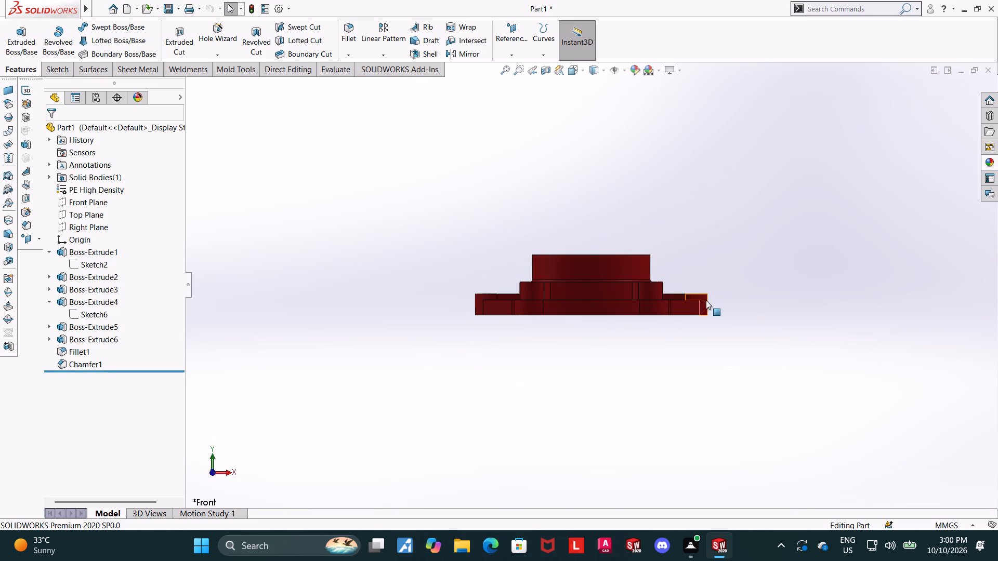
{"action": "scroll", "coordinate": [705, 300], "scroll_direction": "down", "scroll_amount": 1}
{"action": "left_click", "coordinate": [601, 74]}
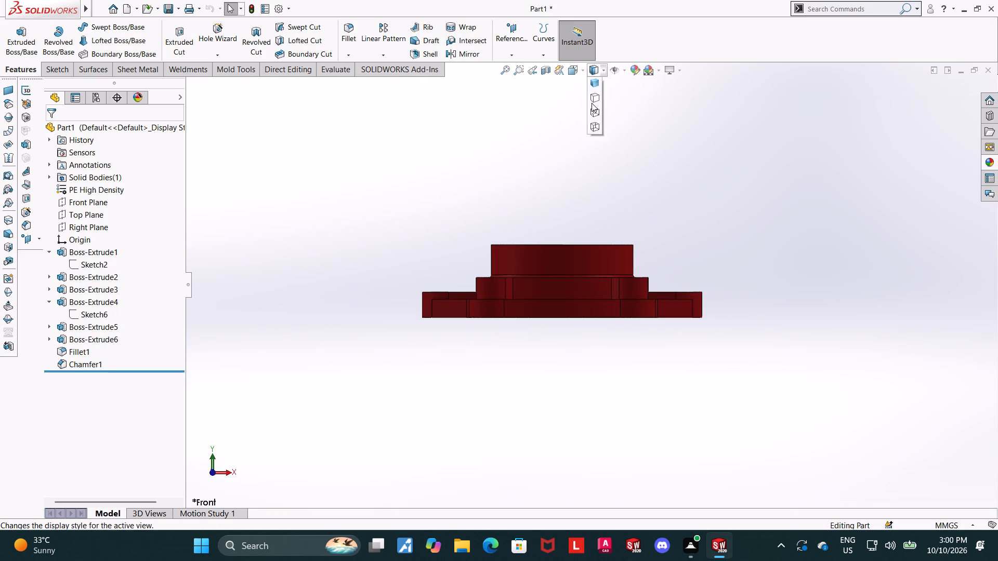
{"action": "left_click", "coordinate": [592, 140]}
{"action": "scroll", "coordinate": [649, 200], "scroll_direction": "down", "scroll_amount": 2}
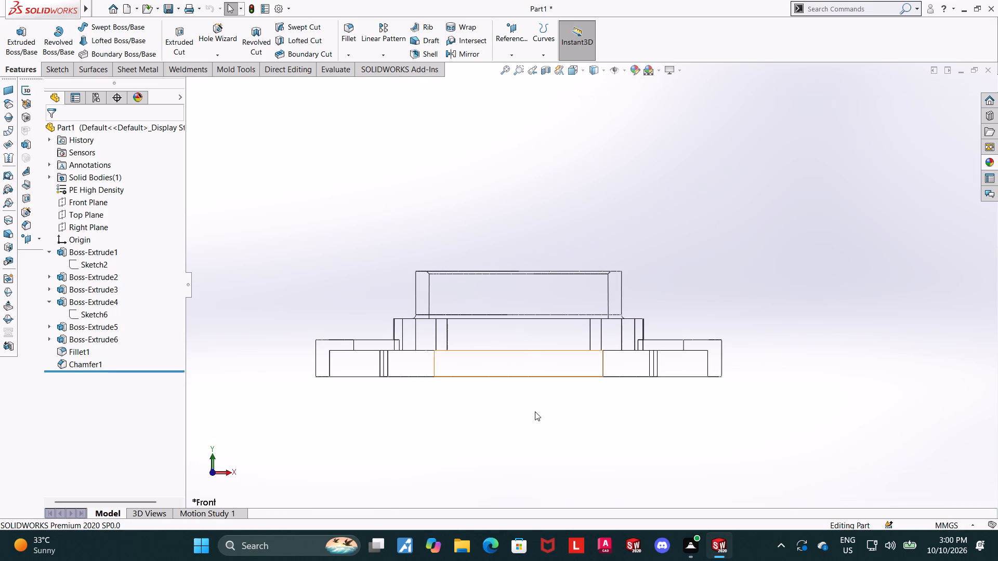
{"action": "scroll", "coordinate": [465, 431], "scroll_direction": "down", "scroll_amount": 1}
{"action": "scroll", "coordinate": [526, 428], "scroll_direction": "up", "scroll_amount": 3}
{"action": "middle_click_drag", "start_coordinate": [563, 369], "coordinate": [568, 430]}
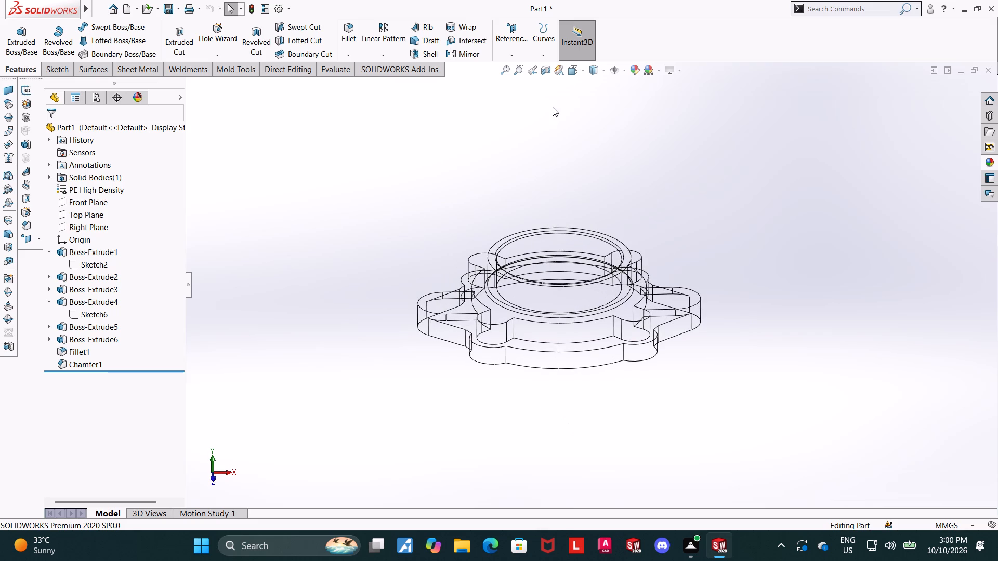
{"action": "left_click", "coordinate": [594, 72]}
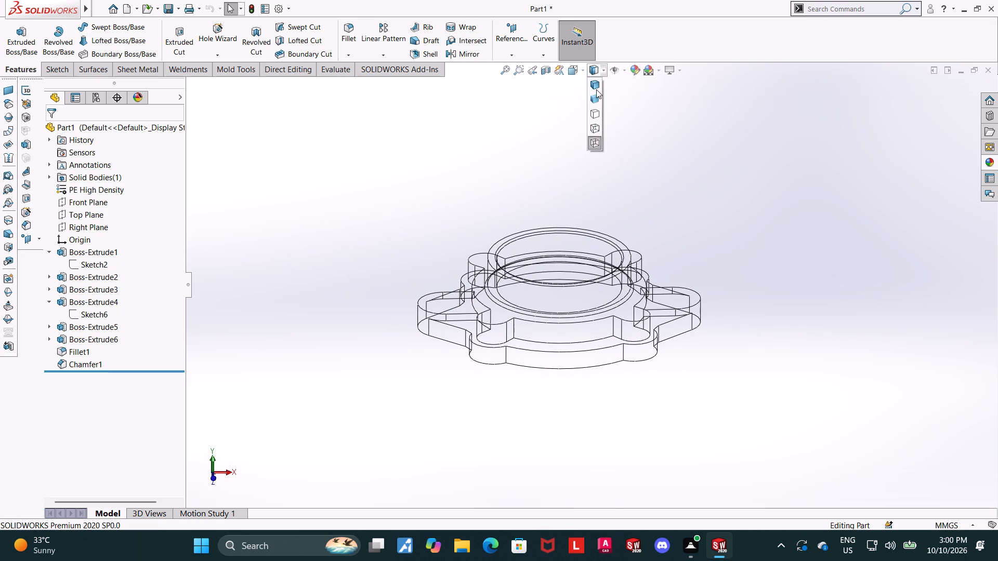
{"action": "left_click", "coordinate": [596, 89]}
{"action": "middle_click_drag", "start_coordinate": [629, 181], "coordinate": [629, 196]}
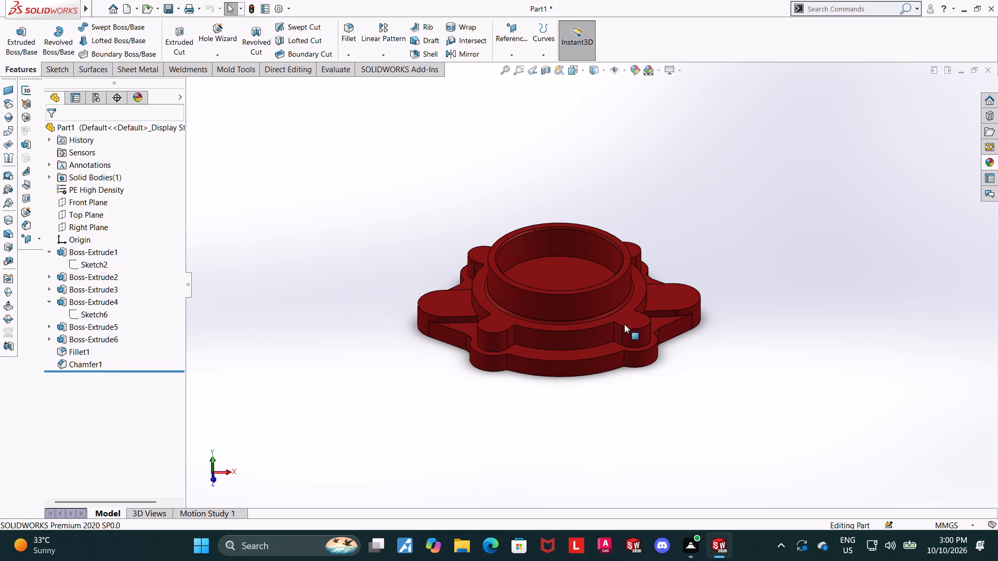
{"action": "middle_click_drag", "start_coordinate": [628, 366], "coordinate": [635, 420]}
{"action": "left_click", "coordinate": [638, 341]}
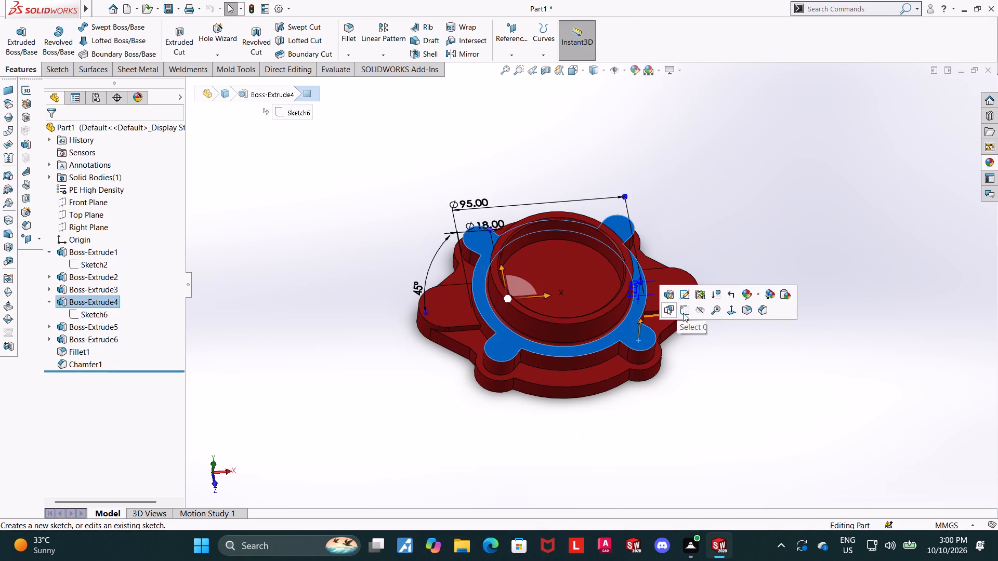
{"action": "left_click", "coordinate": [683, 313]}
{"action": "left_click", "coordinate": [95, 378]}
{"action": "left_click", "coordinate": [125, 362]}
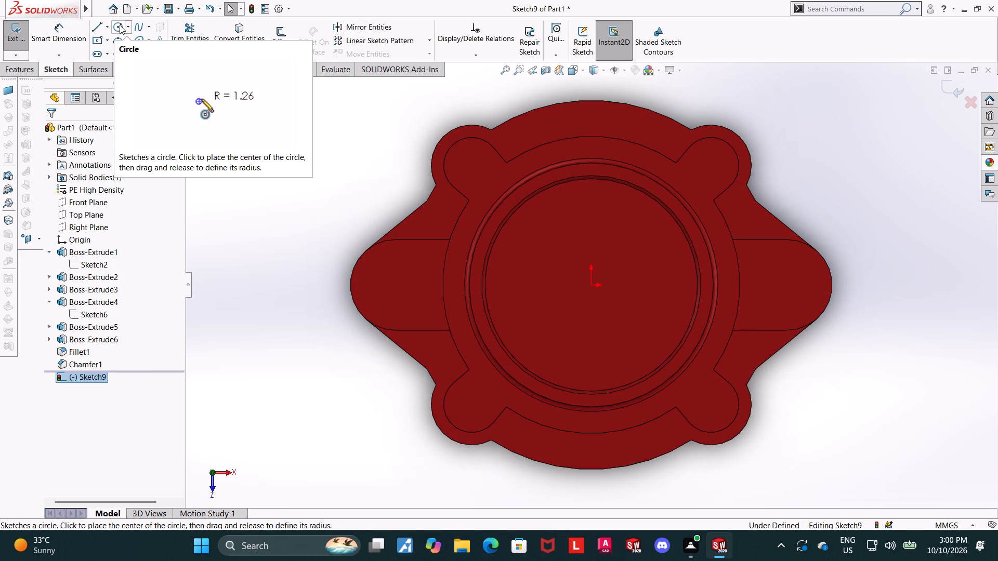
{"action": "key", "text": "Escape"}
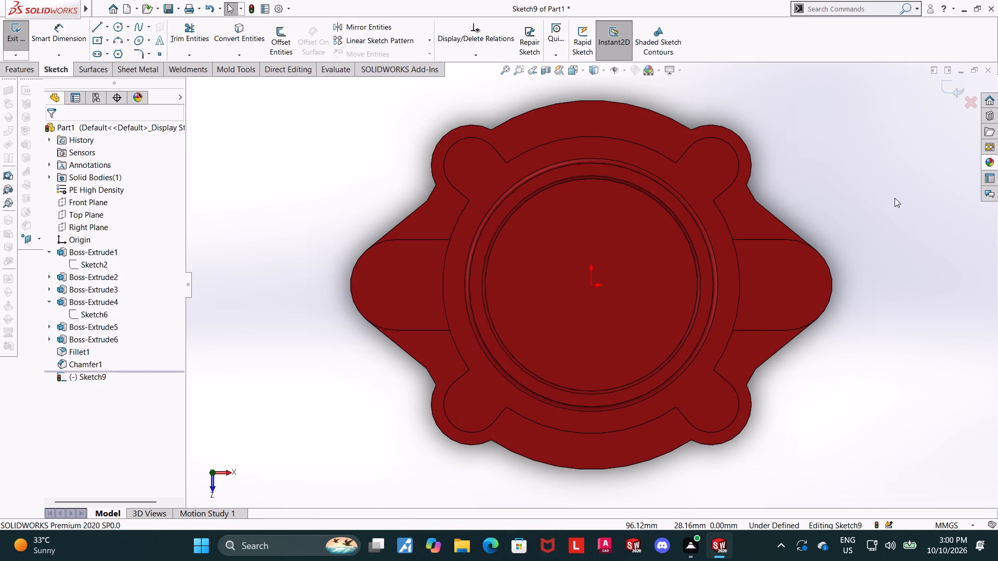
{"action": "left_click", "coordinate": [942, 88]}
Start a sketch on the top face of the negative-X ear pad and draw a circle about 19 mm in diameter there.
{"action": "left_click", "coordinate": [378, 284]}
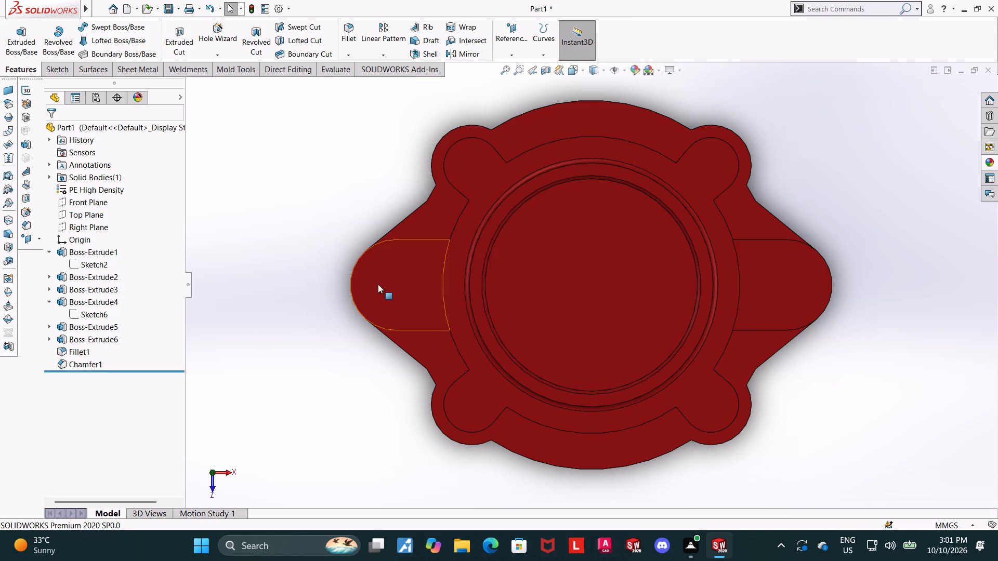
{"action": "left_click", "coordinate": [423, 260]}
{"action": "left_click", "coordinate": [100, 382]}
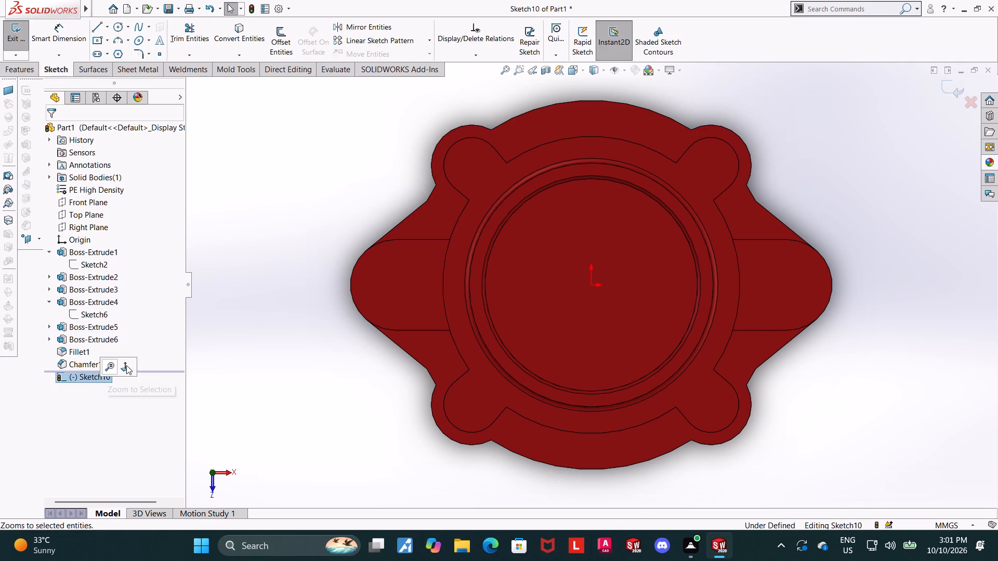
{"action": "left_click", "coordinate": [126, 366]}
{"action": "left_click", "coordinate": [116, 23]}
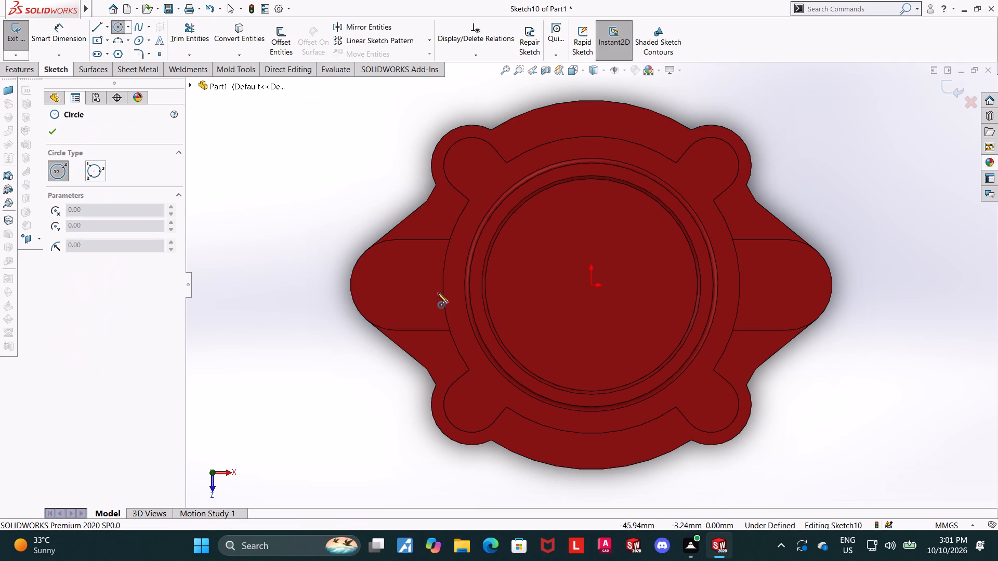
{"action": "left_click", "coordinate": [392, 285]}
{"action": "left_click", "coordinate": [414, 264]}
{"action": "key", "text": "Escape"}
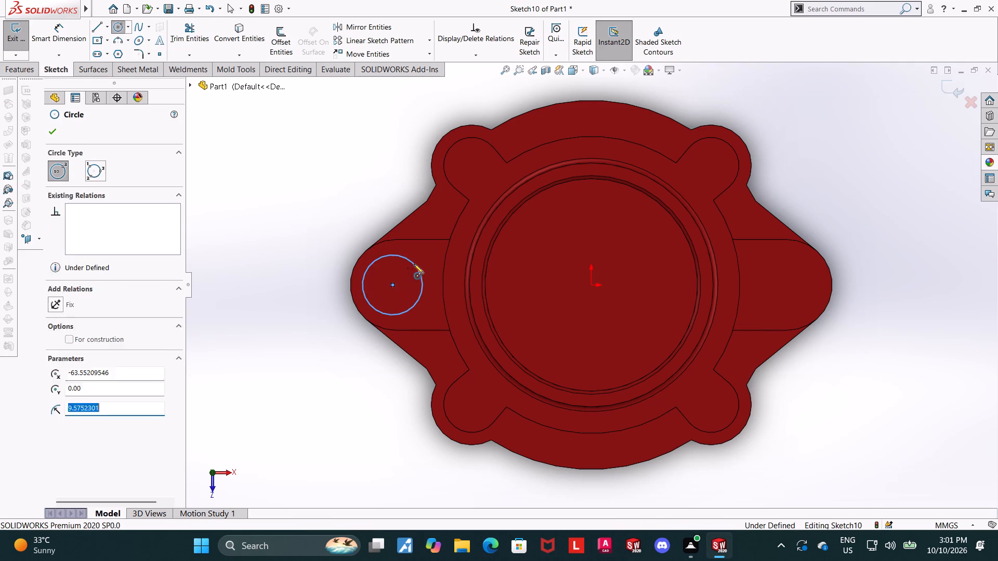
{"action": "key", "text": "Escape"}
Dimension the ear pad circle's diameter to 16 mm.
{"action": "left_click", "coordinate": [69, 38]}
{"action": "left_click", "coordinate": [381, 259]}
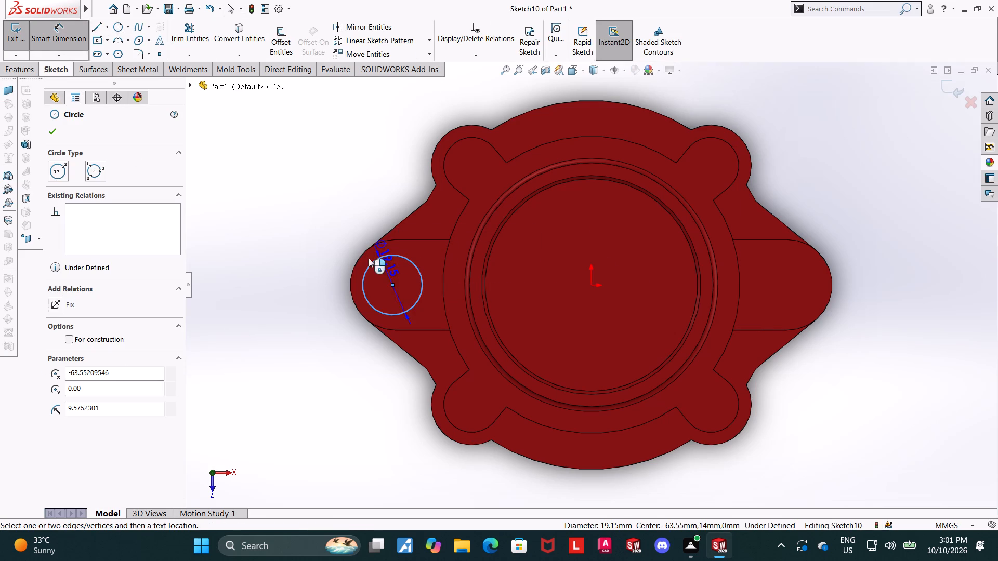
{"action": "left_click", "coordinate": [278, 257]}
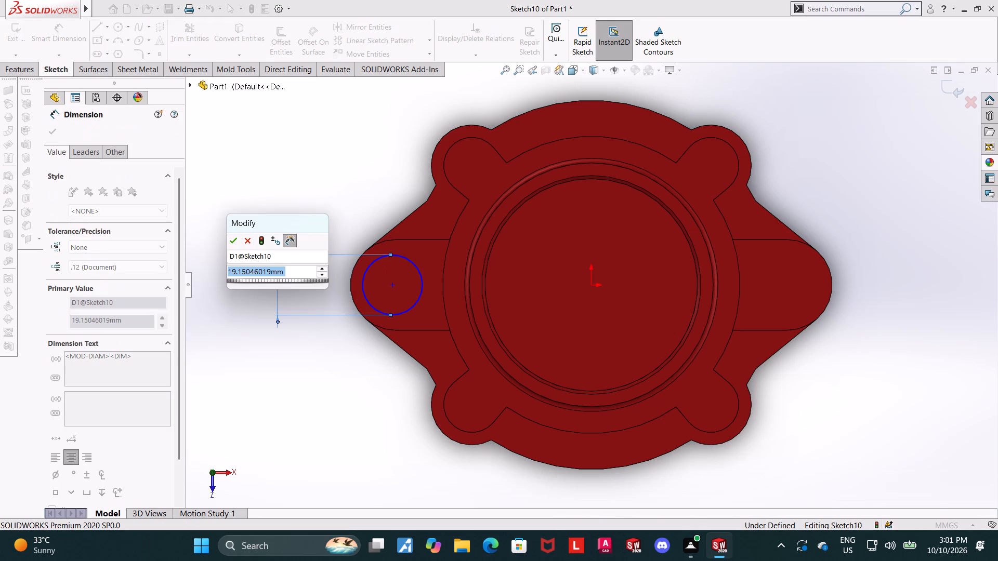
{"action": "type", "text": "16"}
{"action": "key", "text": "Return"}
{"action": "key", "text": "Escape"}
{"action": "key", "text": "Escape"}
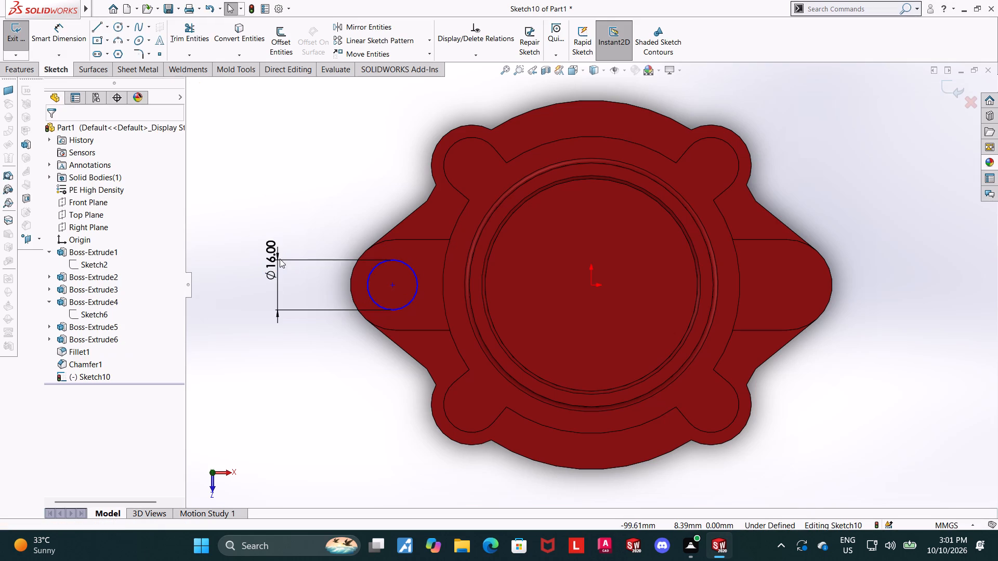
Make the 16 mm circle concentric with the rounded end edge of its ear pad.
{"action": "left_click", "coordinate": [374, 246]}
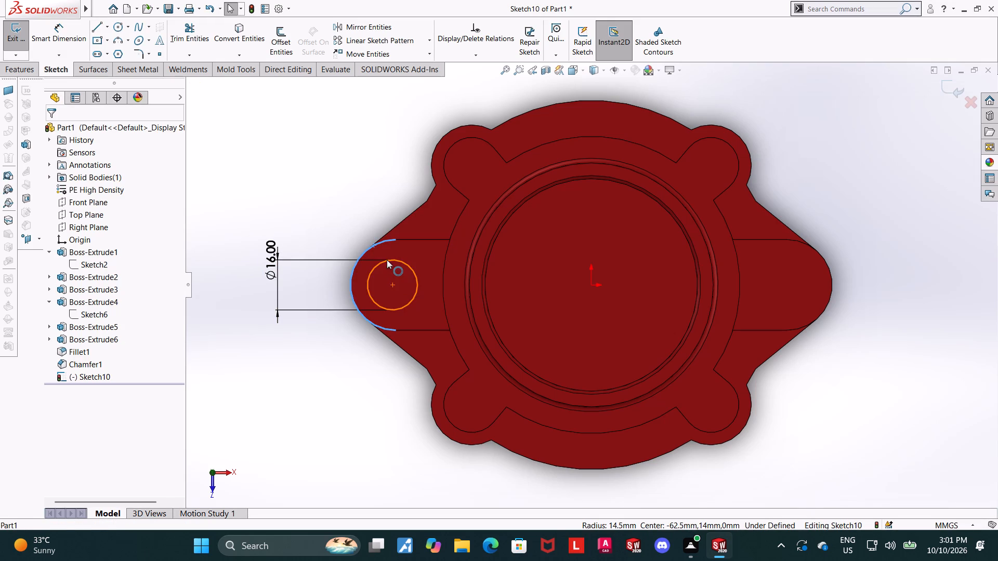
{"action": "left_click", "coordinate": [387, 260], "text": "ctrl"}
{"action": "left_click", "coordinate": [56, 343]}
{"action": "key", "text": "Escape"}
{"action": "key", "text": "Escape"}
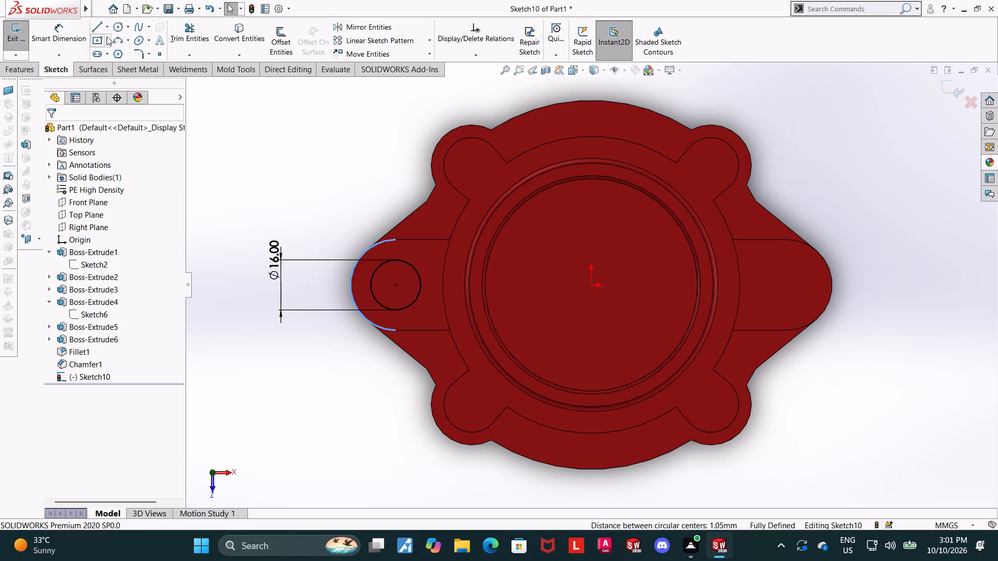
Draw a second circle, about 14.4 mm in diameter, on the opposite ear pad, level with the origin.
{"action": "left_click", "coordinate": [118, 26]}
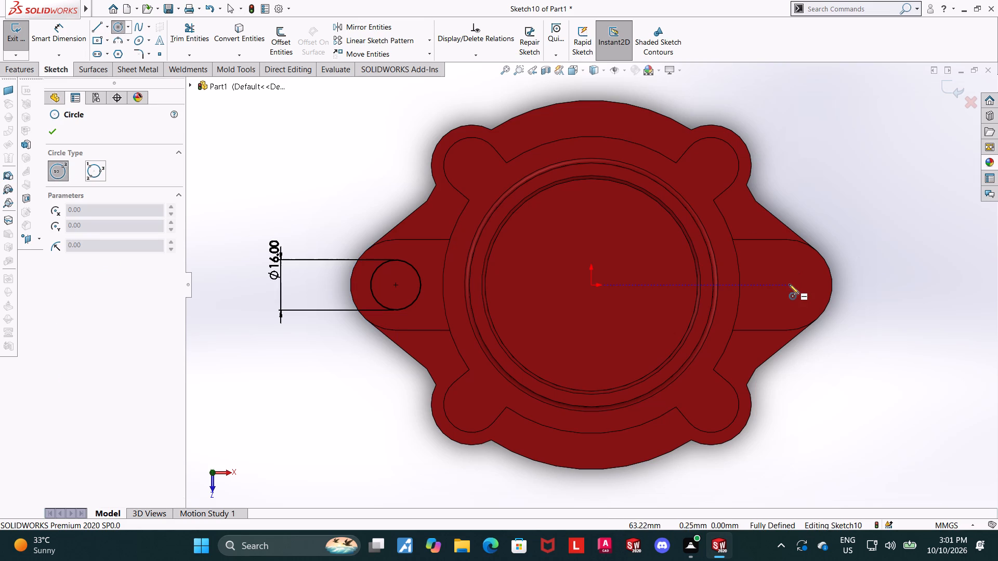
{"action": "left_click", "coordinate": [790, 285]}
{"action": "left_click", "coordinate": [802, 265]}
{"action": "key", "text": "Escape"}
{"action": "key", "text": "Escape"}
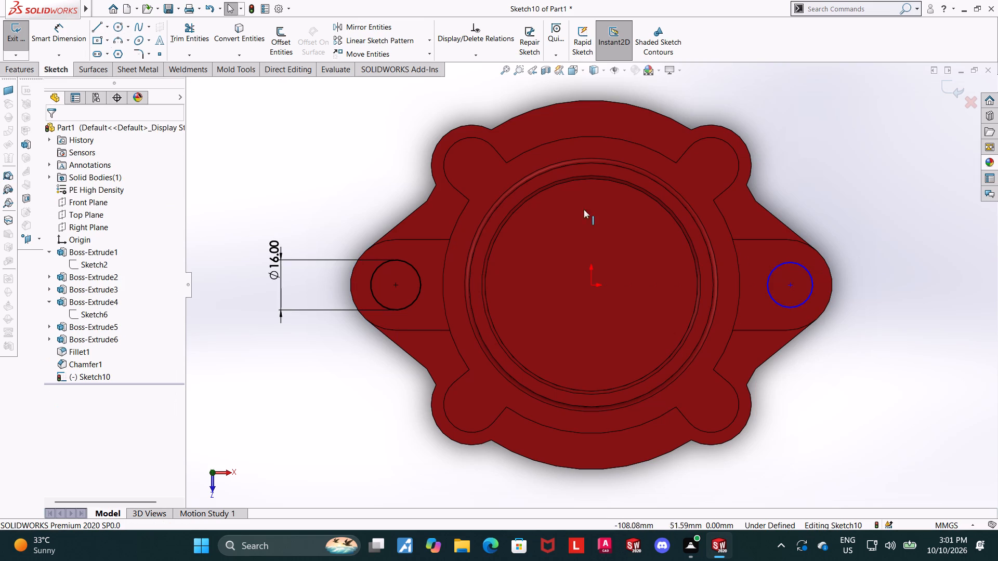
Make the second circle concentric with the rounded end edge of the positive-X ear pad.
{"action": "left_click", "coordinate": [785, 263], "text": "ctrl"}
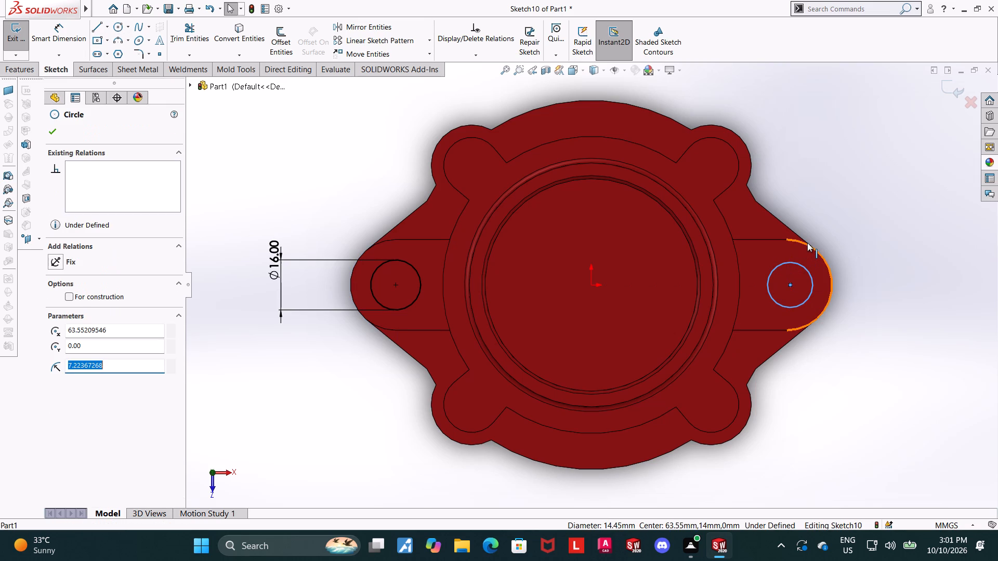
{"action": "left_click", "coordinate": [807, 243], "text": "ctrl"}
{"action": "left_click", "coordinate": [58, 341]}
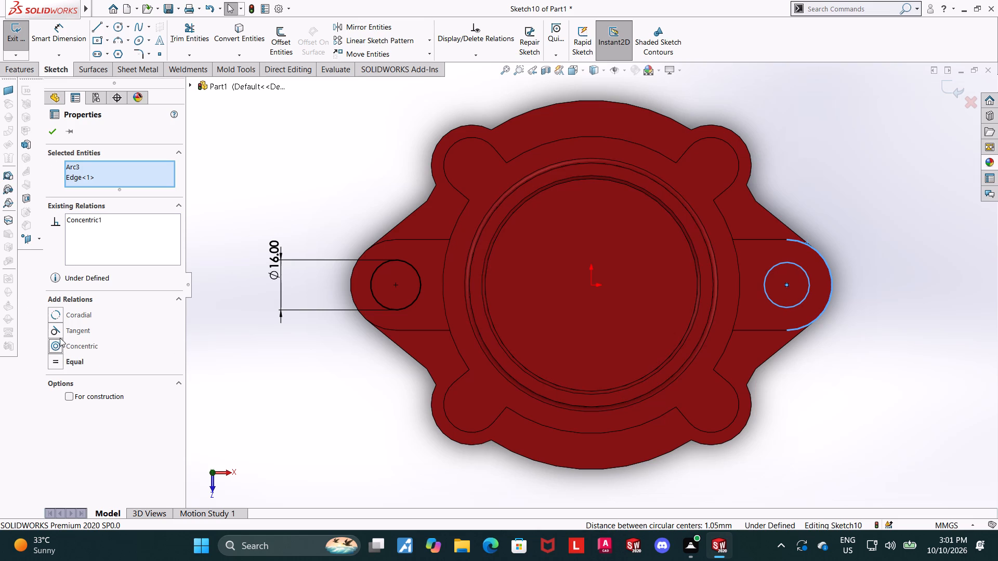
{"action": "left_click", "coordinate": [57, 347]}
{"action": "key", "text": "Escape"}
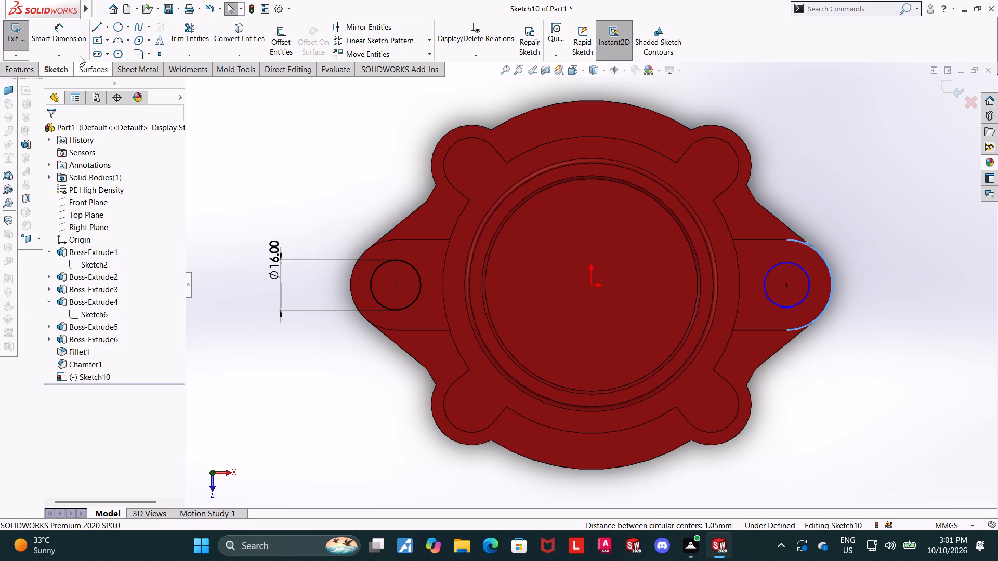
Apply an Equal relation between the two ear pad circles.
{"action": "left_click", "coordinate": [75, 38]}
{"action": "key", "text": "Escape"}
{"action": "left_click", "coordinate": [779, 266]}
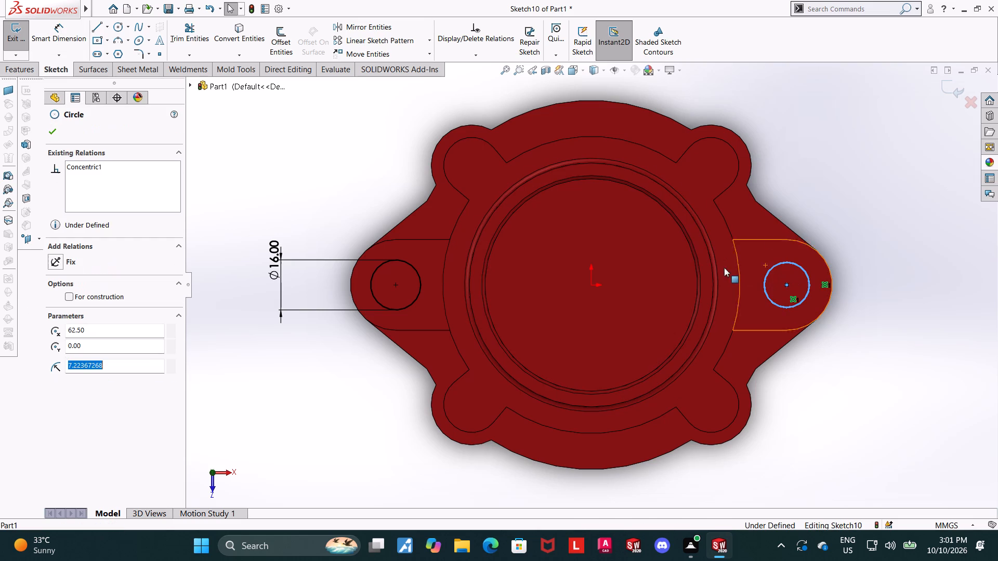
{"action": "left_click", "coordinate": [403, 260], "text": "ctrl"}
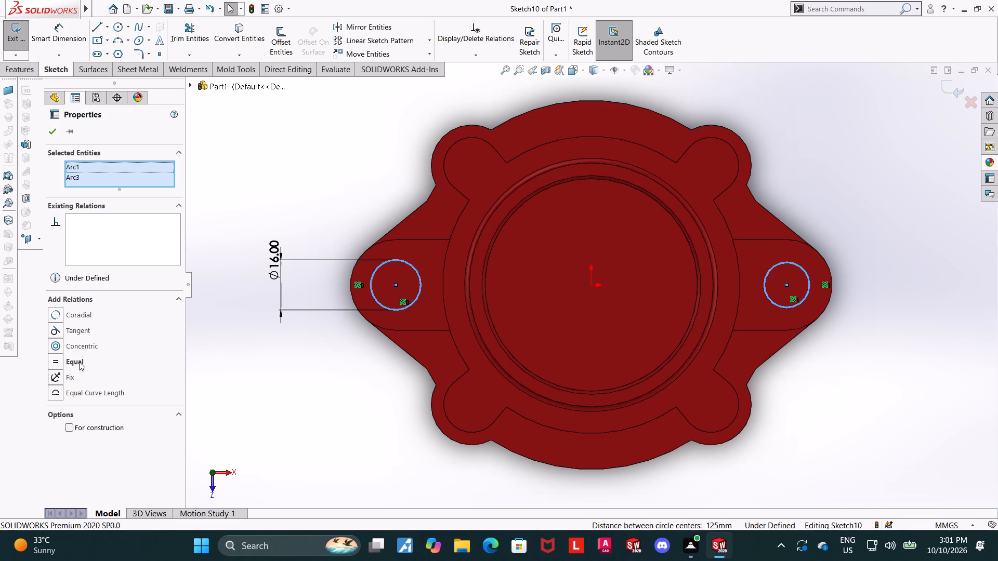
{"action": "left_click", "coordinate": [60, 357]}
{"action": "key", "text": "Escape"}
Exit the sketch and use Extruded Cut on the two circles to make holes through both ears.
{"action": "scroll", "coordinate": [281, 236], "scroll_direction": "up", "scroll_amount": 1}
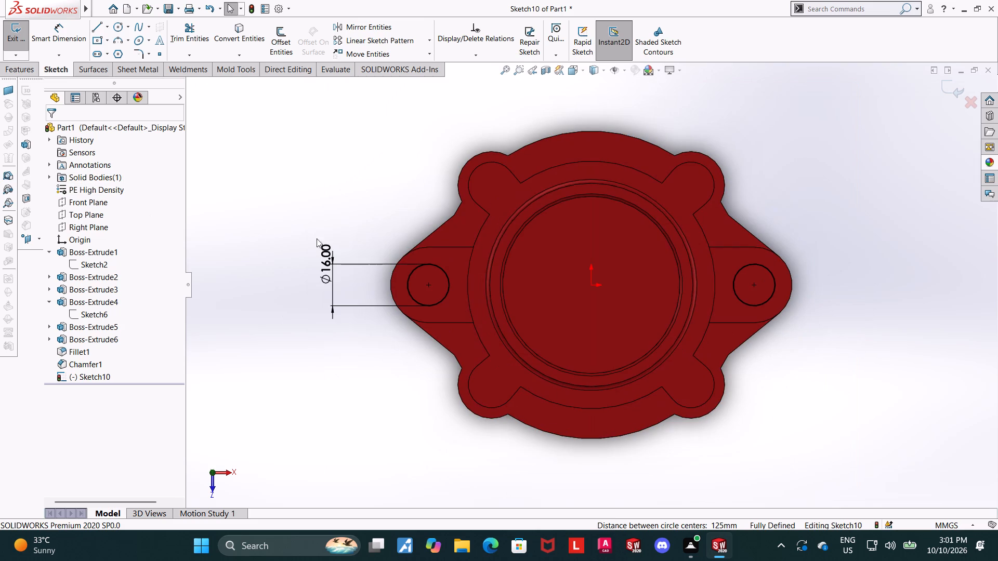
{"action": "scroll", "coordinate": [392, 252], "scroll_direction": "up", "scroll_amount": 2}
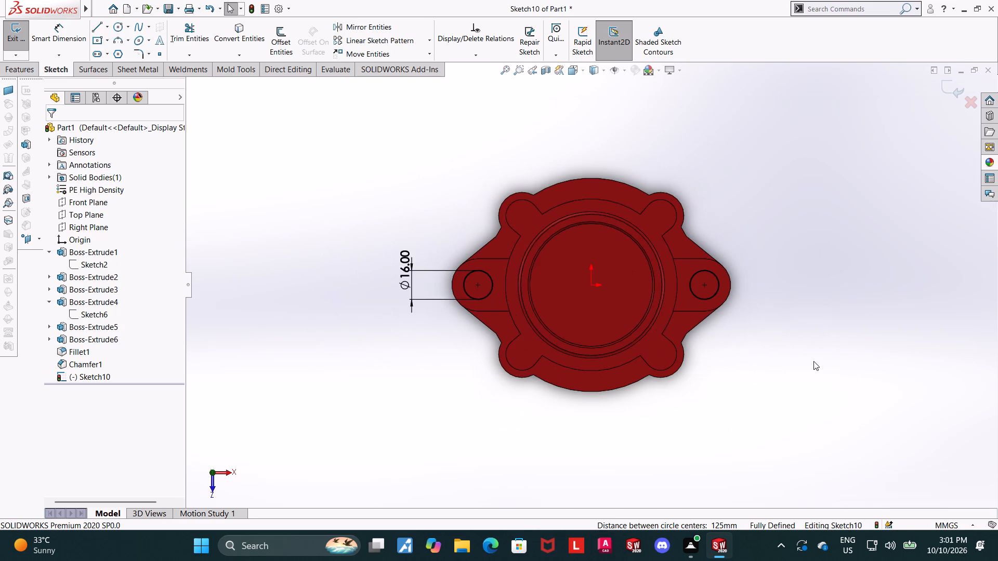
{"action": "middle_click_drag", "start_coordinate": [815, 361], "coordinate": [808, 208]}
{"action": "scroll", "coordinate": [808, 207], "scroll_direction": "up", "scroll_amount": 1}
{"action": "middle_click_drag", "start_coordinate": [761, 223], "coordinate": [769, 255]}
{"action": "scroll", "coordinate": [730, 222], "scroll_direction": "down", "scroll_amount": 1}
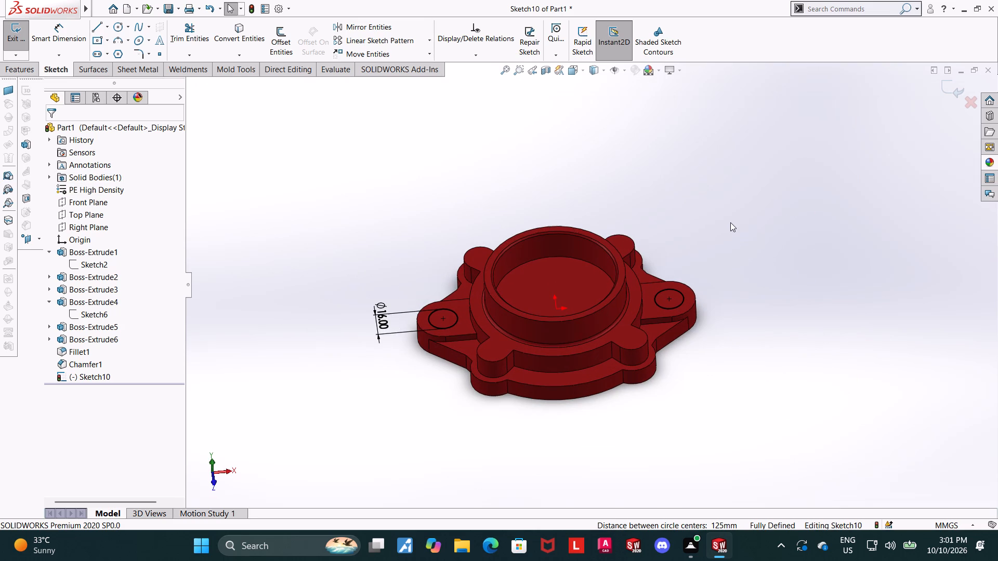
{"action": "scroll", "coordinate": [730, 222], "scroll_direction": "down", "scroll_amount": 1}
{"action": "left_click", "coordinate": [949, 85]}
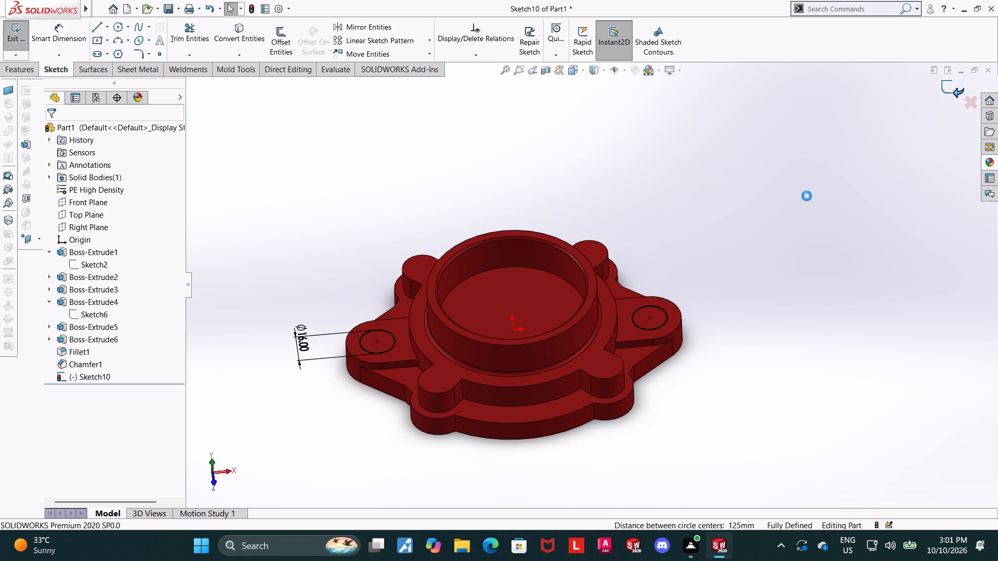
{"action": "middle_click_drag", "start_coordinate": [661, 210], "coordinate": [668, 171]}
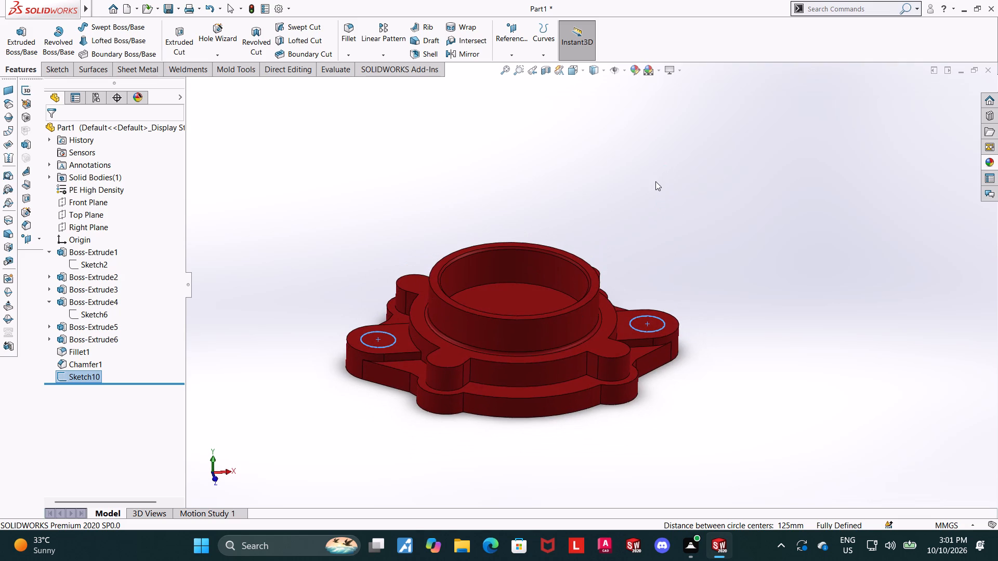
{"action": "left_click", "coordinate": [183, 44]}
{"action": "middle_click_drag", "start_coordinate": [230, 166], "coordinate": [248, 141]}
{"action": "left_click", "coordinate": [57, 136]}
{"action": "left_click", "coordinate": [208, 265]}
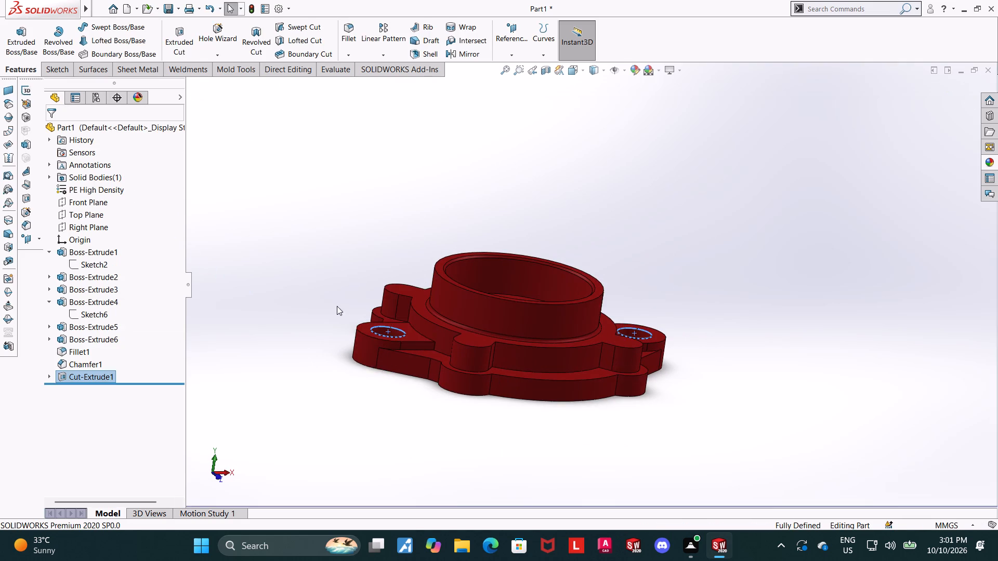
Examine the part with its ear holes from the side and underneath, and orient it to the bottom view.
{"action": "middle_click_drag", "start_coordinate": [338, 308], "coordinate": [323, 291]}
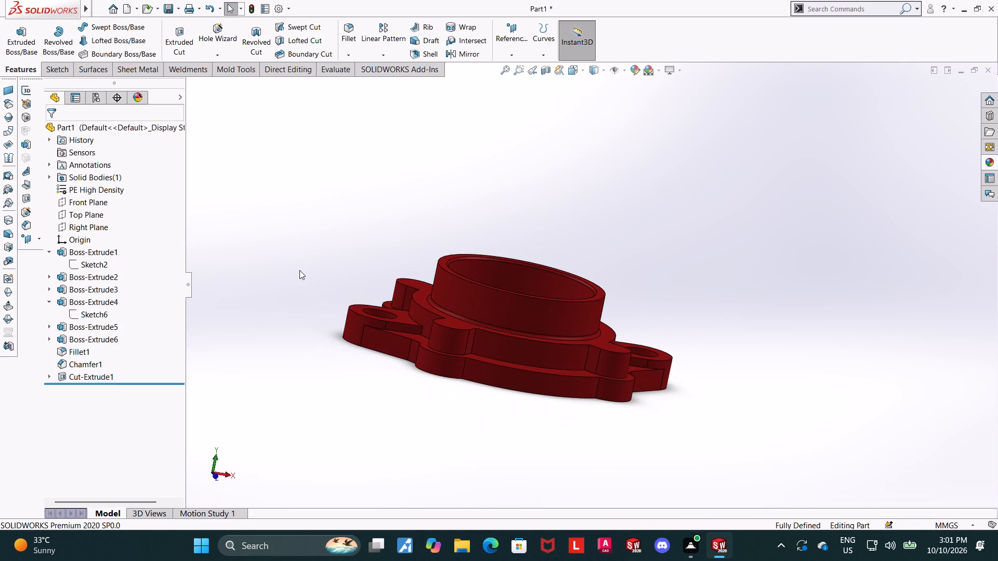
{"action": "scroll", "coordinate": [330, 292], "scroll_direction": "up", "scroll_amount": 1}
{"action": "middle_click_drag", "start_coordinate": [330, 292], "coordinate": [321, 296]}
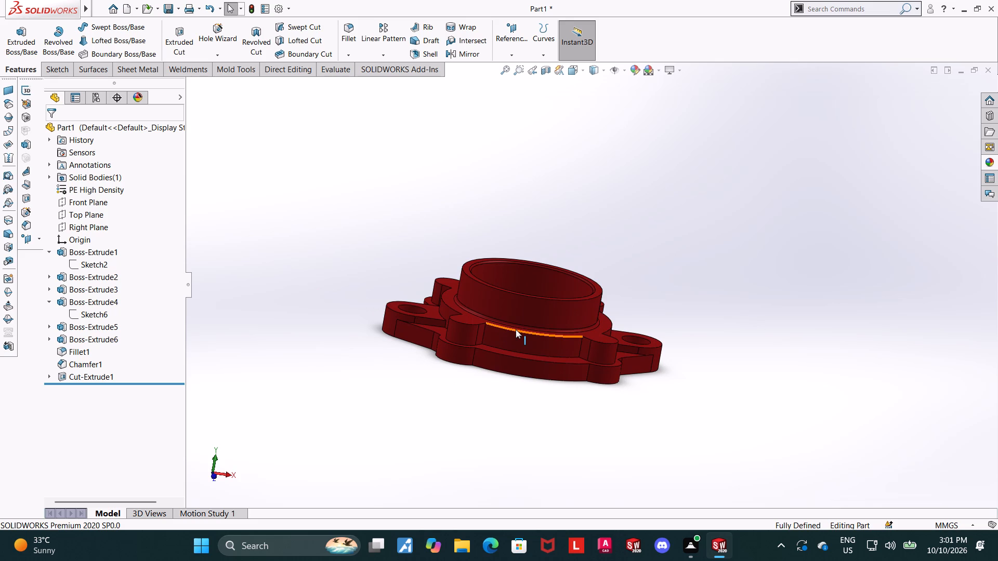
{"action": "scroll", "coordinate": [644, 456], "scroll_direction": "up", "scroll_amount": 1}
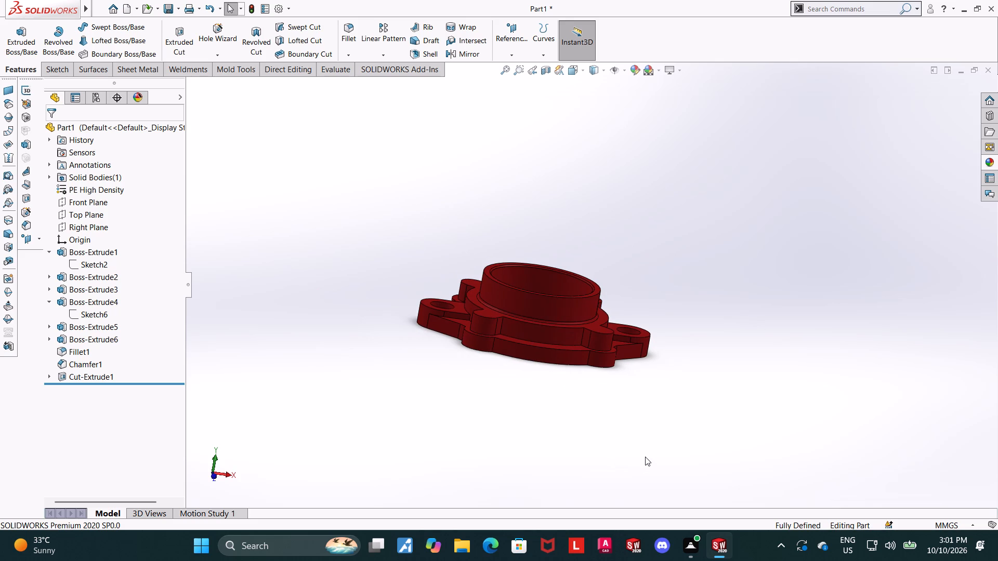
{"action": "middle_click_drag", "start_coordinate": [653, 322], "coordinate": [636, 83]}
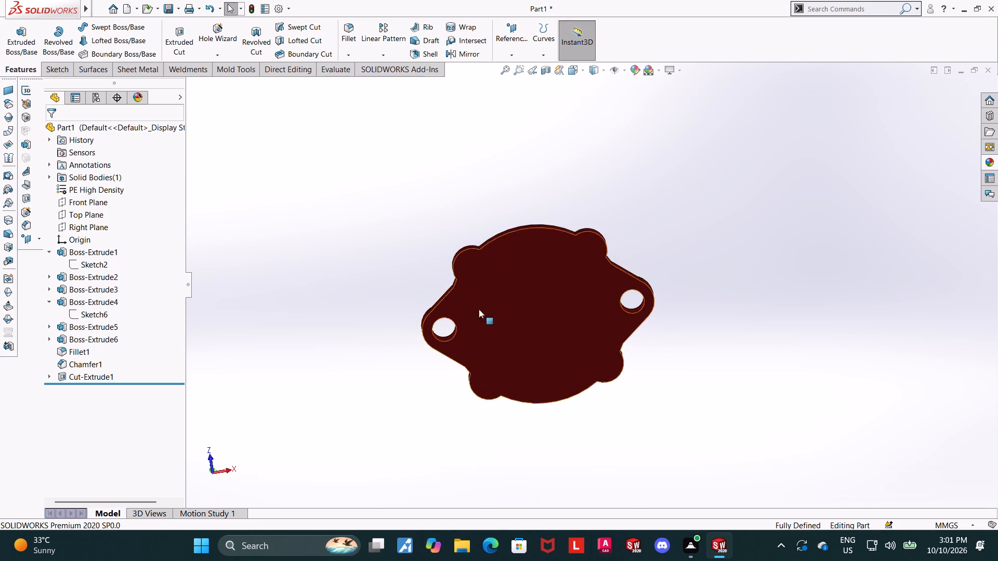
{"action": "scroll", "coordinate": [529, 306], "scroll_direction": "up", "scroll_amount": 2}
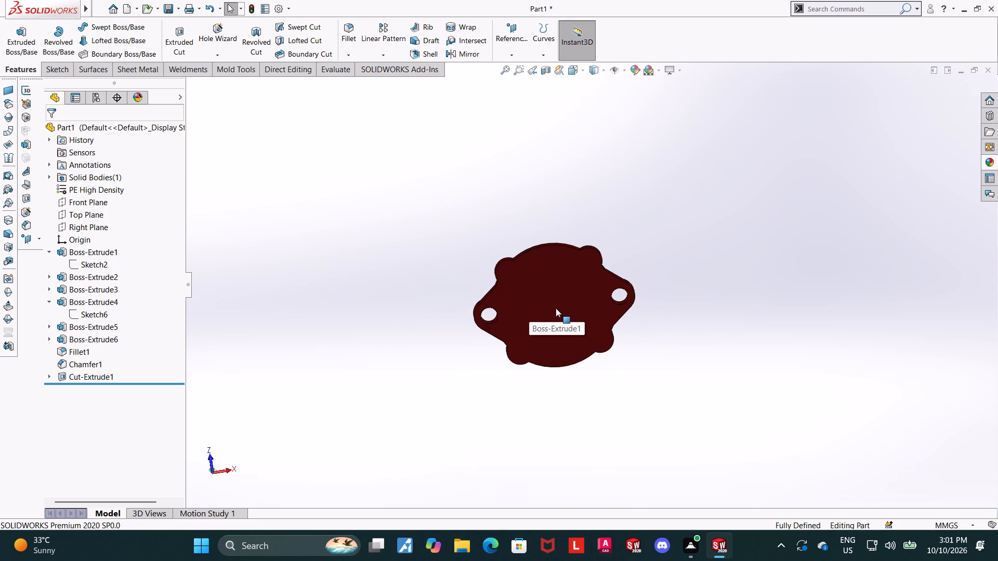
{"action": "left_click", "coordinate": [575, 74]}
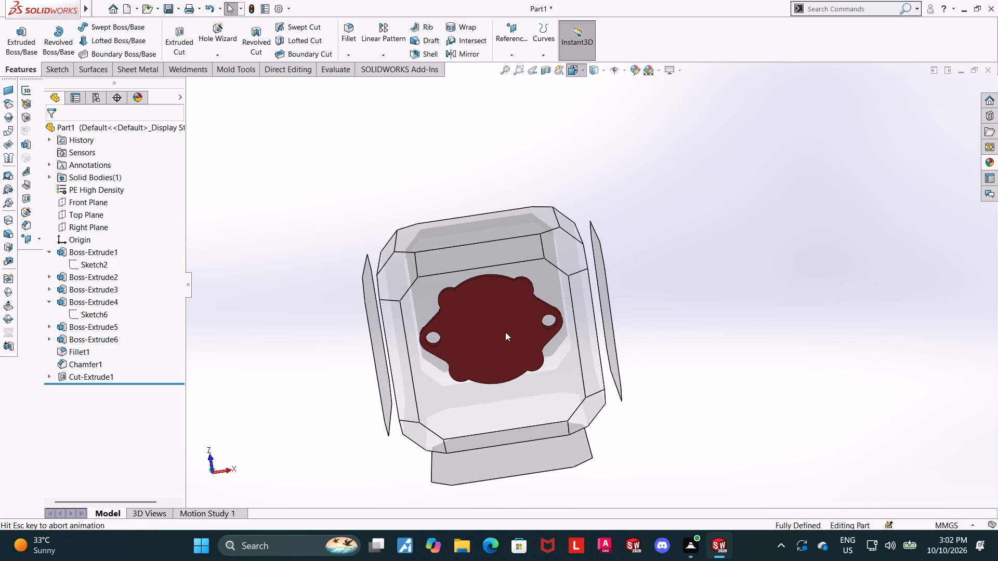
{"action": "left_click", "coordinate": [493, 339]}
{"action": "scroll", "coordinate": [789, 278], "scroll_direction": "up", "scroll_amount": 1}
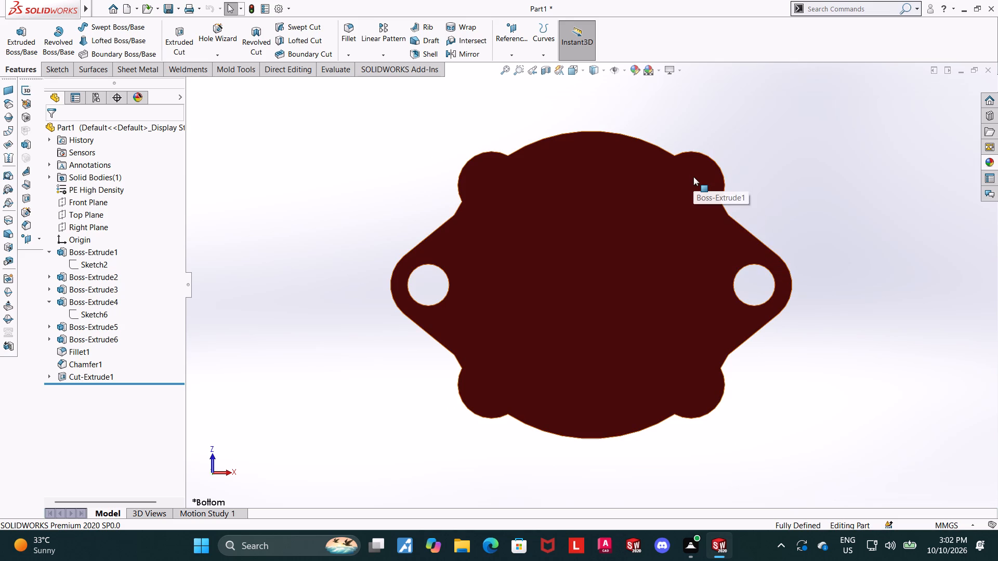
Define a legacy counterbored hole in the Hole Wizard with 12 mm diameter, 18 mm counterbore diameter and 5 mm counterbore depth.
{"action": "left_click", "coordinate": [211, 35]}
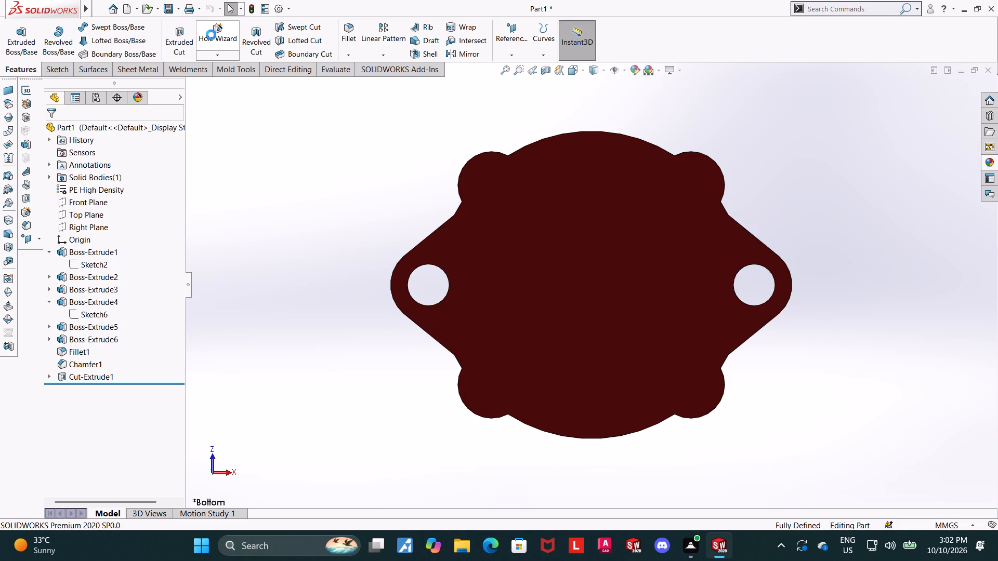
{"action": "left_click", "coordinate": [129, 221]}
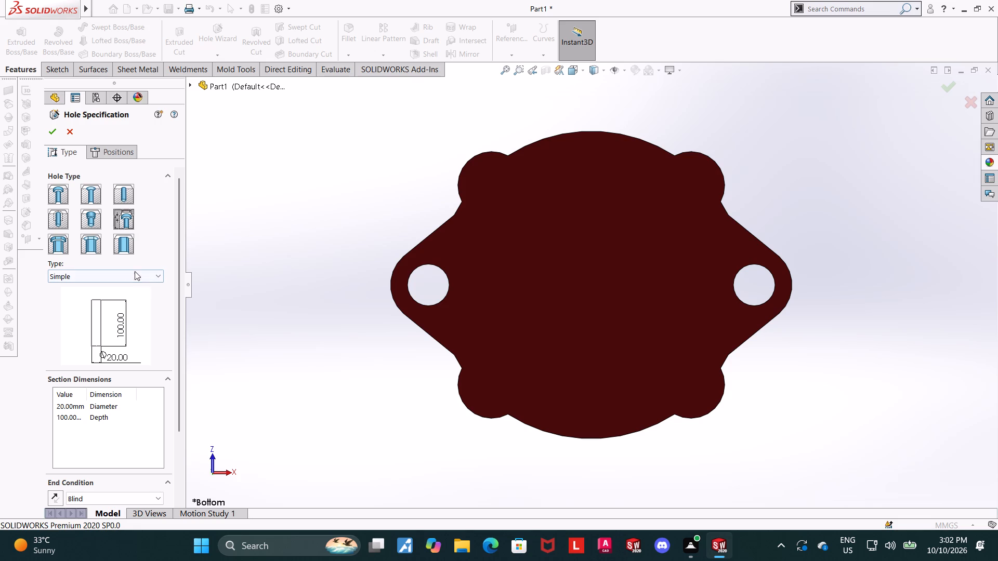
{"action": "left_click", "coordinate": [135, 271]}
{"action": "left_click", "coordinate": [100, 346]}
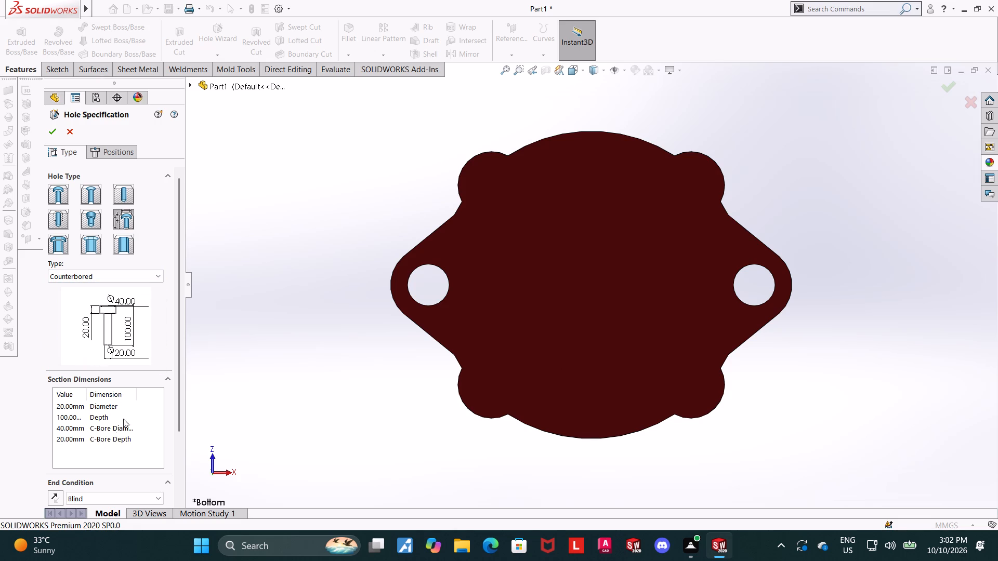
{"action": "left_click", "coordinate": [75, 407]}
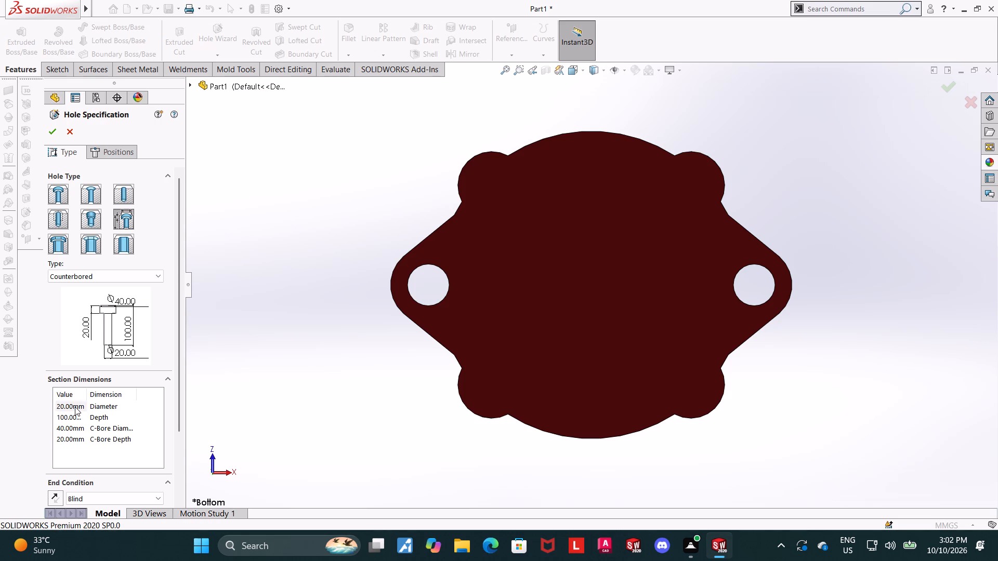
{"action": "left_click", "coordinate": [75, 407]}
{"action": "type", "text": "12"}
{"action": "key", "text": "Return"}
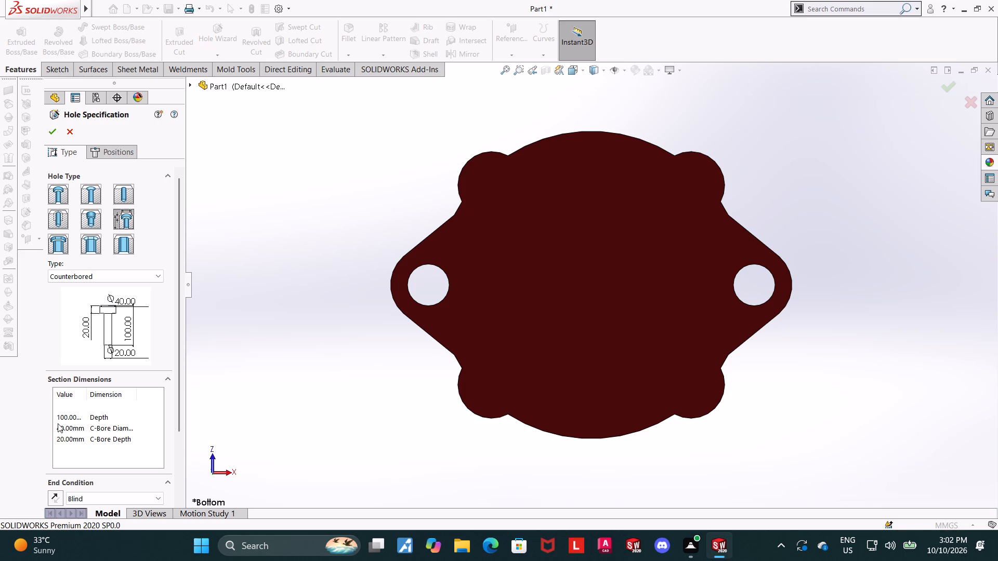
{"action": "double_click", "coordinate": [63, 428]}
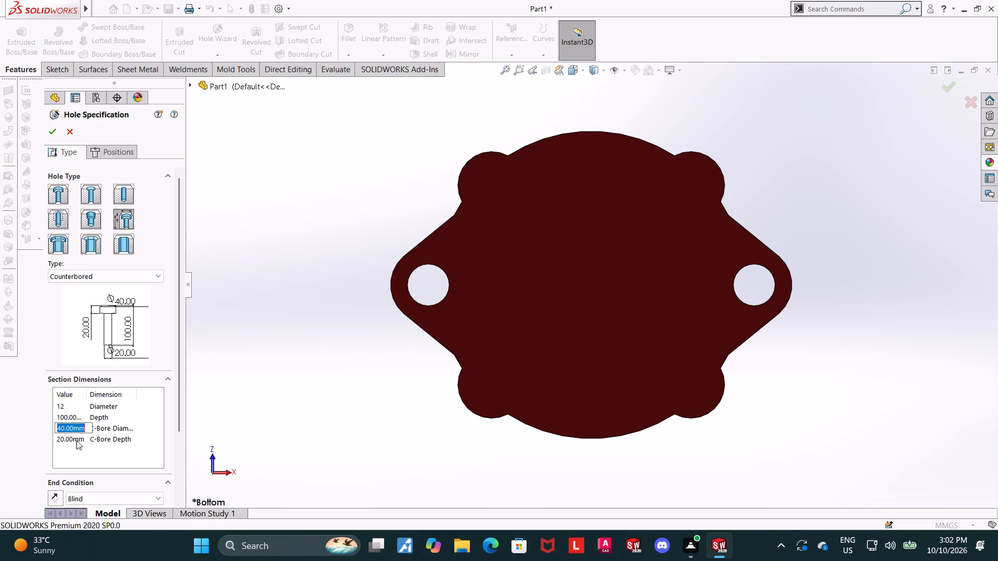
{"action": "type", "text": "18"}
{"action": "key", "text": "Return"}
{"action": "double_click", "coordinate": [72, 438]}
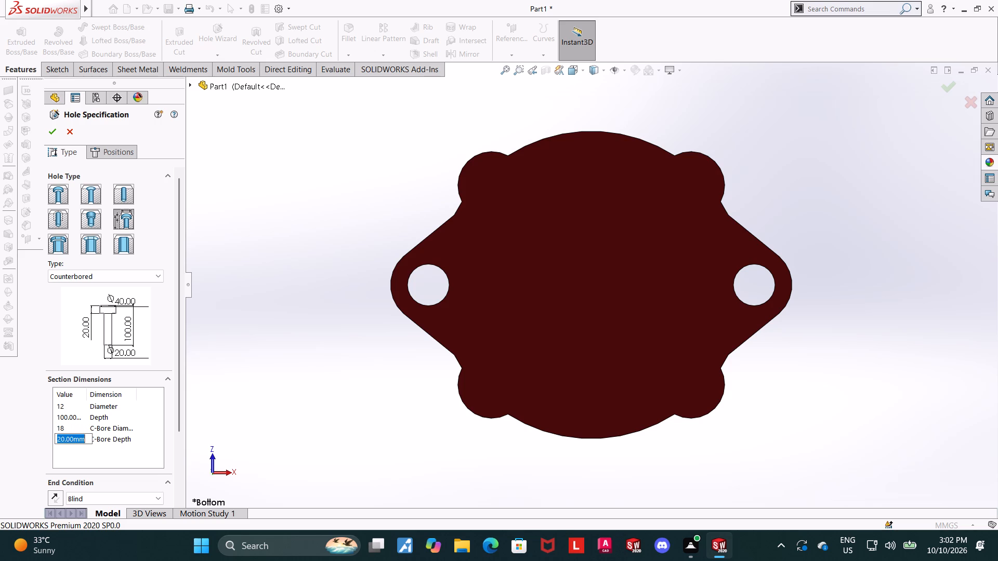
{"action": "key", "text": "5"}
{"action": "key", "text": "Return"}
Position four of these holes on the bottom face using a 3D sketch, one roughly centred on each rounded corner lobe.
{"action": "left_click", "coordinate": [112, 156]}
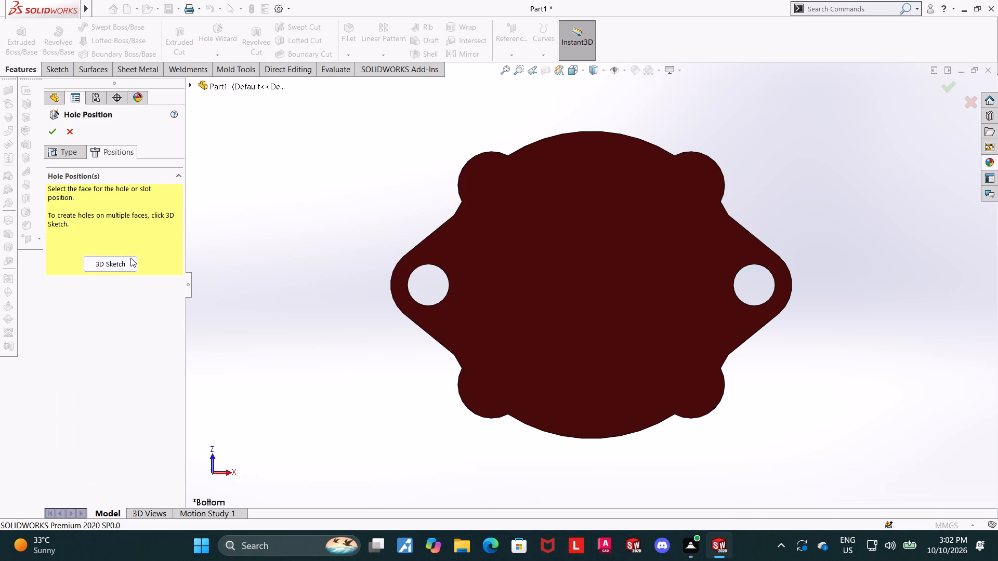
{"action": "left_click", "coordinate": [124, 259]}
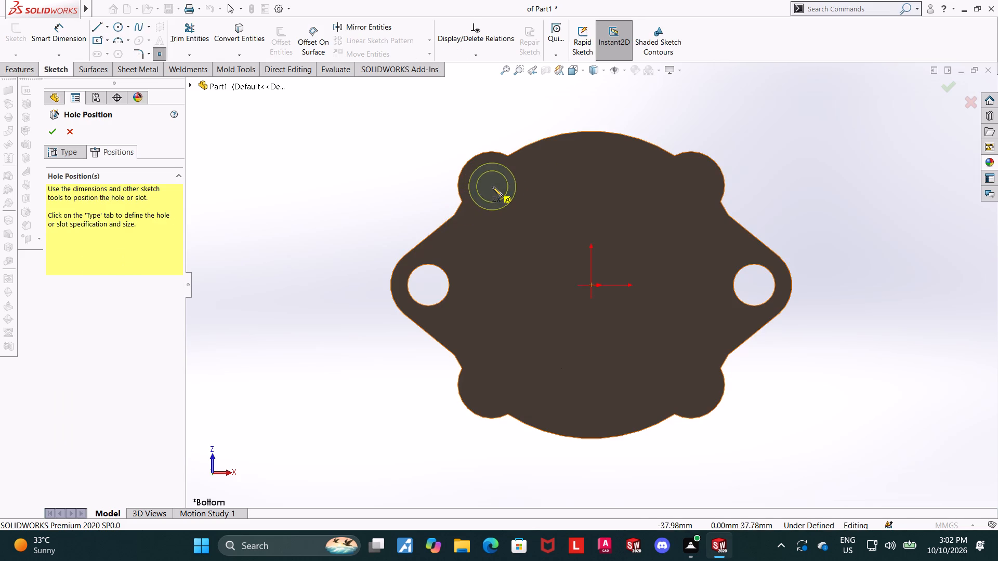
{"action": "left_click", "coordinate": [492, 186]}
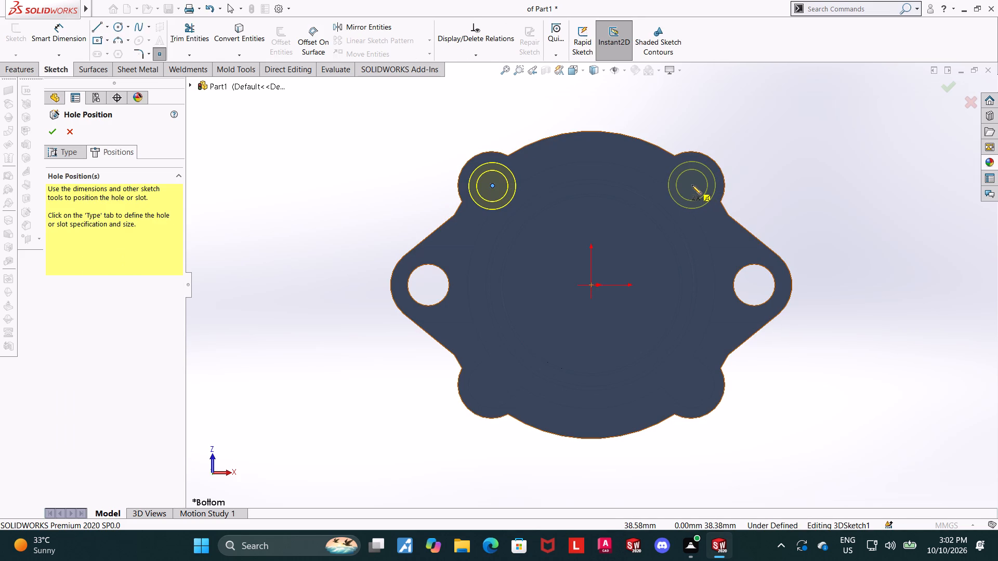
{"action": "left_click", "coordinate": [692, 185]}
{"action": "left_click", "coordinate": [693, 384]}
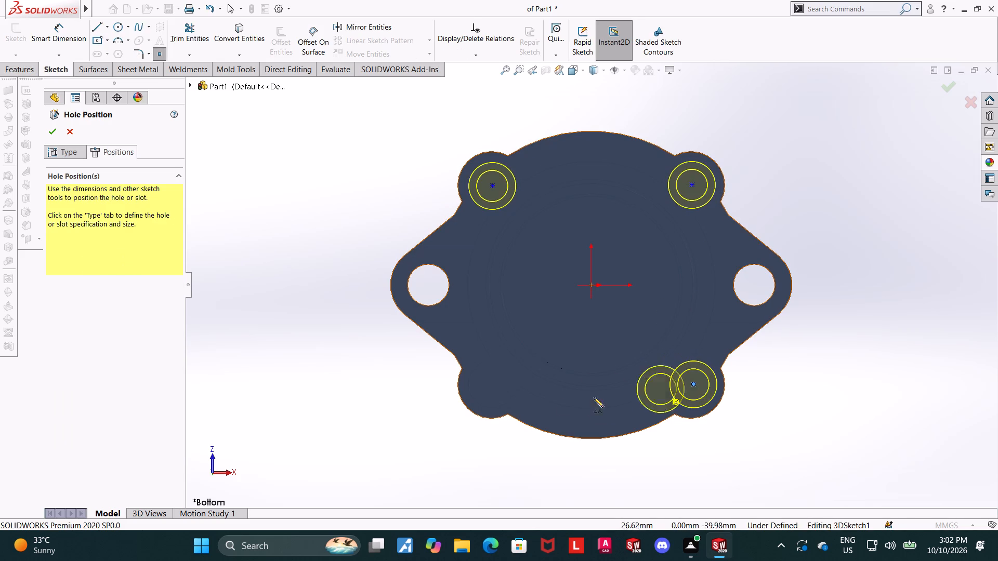
{"action": "left_click", "coordinate": [491, 384]}
{"action": "key", "text": "Escape"}
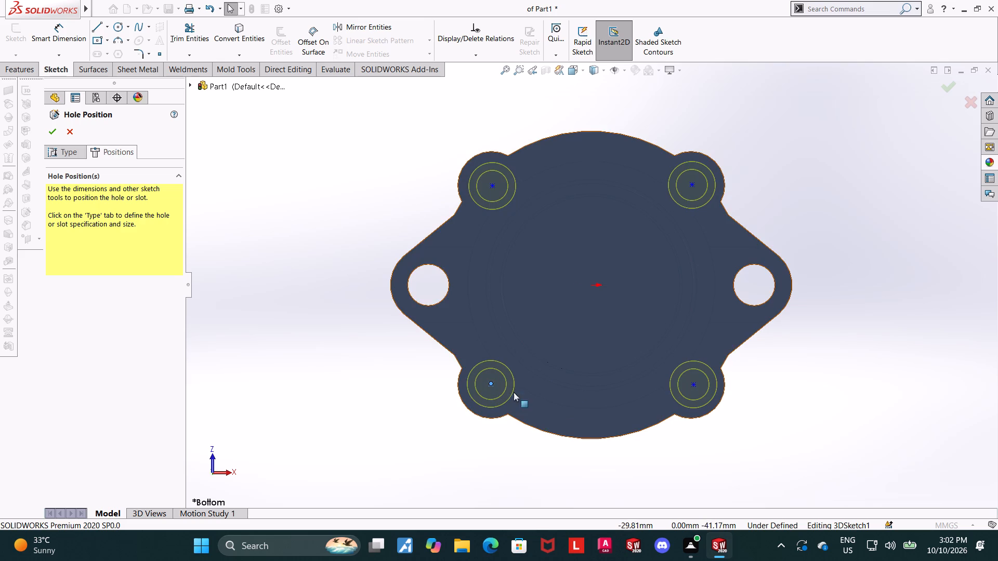
Examine the hole previews through the part from oblique angles, and return to the bottom view.
{"action": "middle_click_drag", "start_coordinate": [557, 239], "coordinate": [564, 142]}
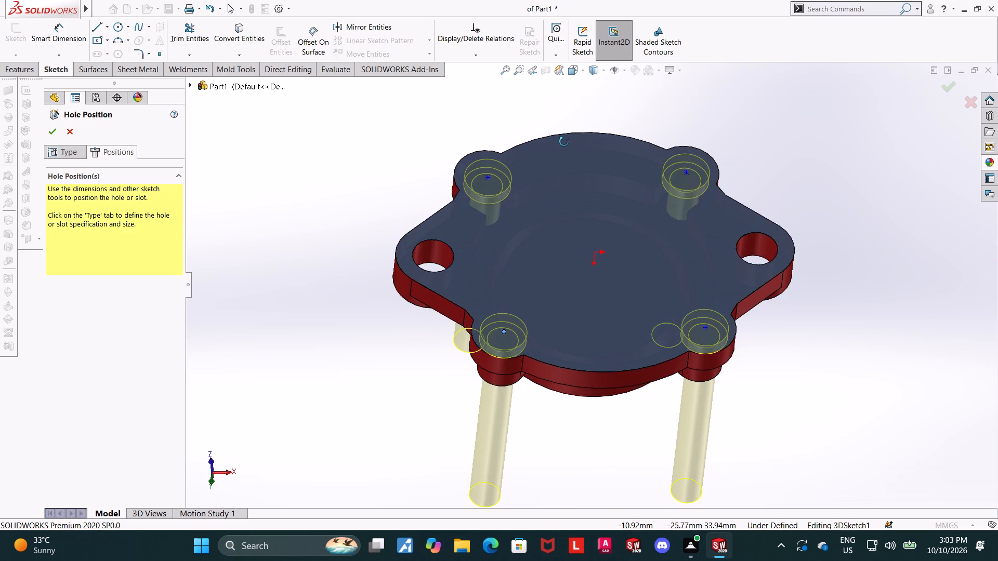
{"action": "middle_click_drag", "start_coordinate": [564, 142], "coordinate": [567, 185]}
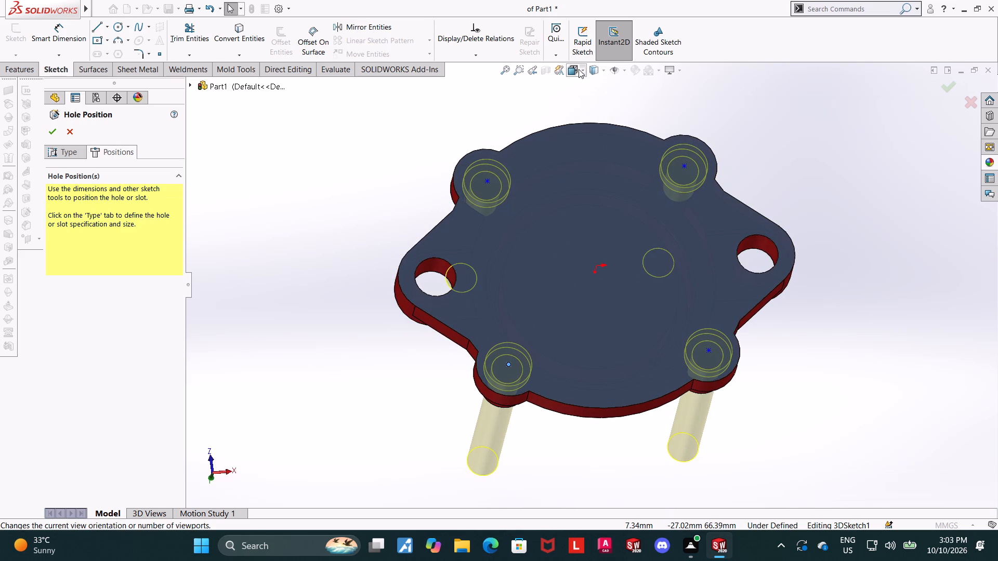
{"action": "scroll", "coordinate": [549, 133], "scroll_direction": "down", "scroll_amount": 2}
{"action": "middle_click_drag", "start_coordinate": [548, 142], "coordinate": [650, 130]}
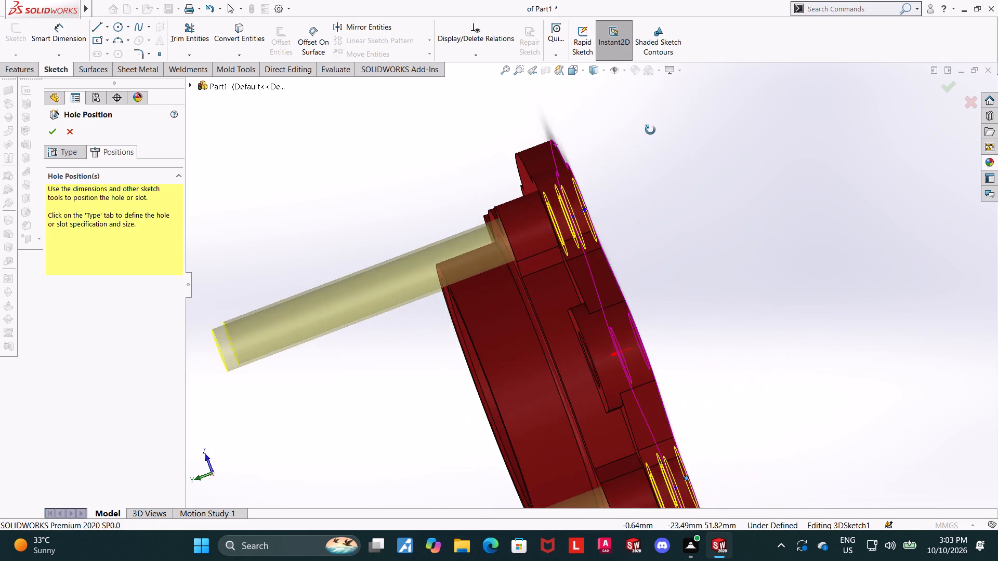
{"action": "middle_click_drag", "start_coordinate": [650, 130], "coordinate": [584, 145]}
{"action": "scroll", "coordinate": [584, 145], "scroll_direction": "up", "scroll_amount": 1}
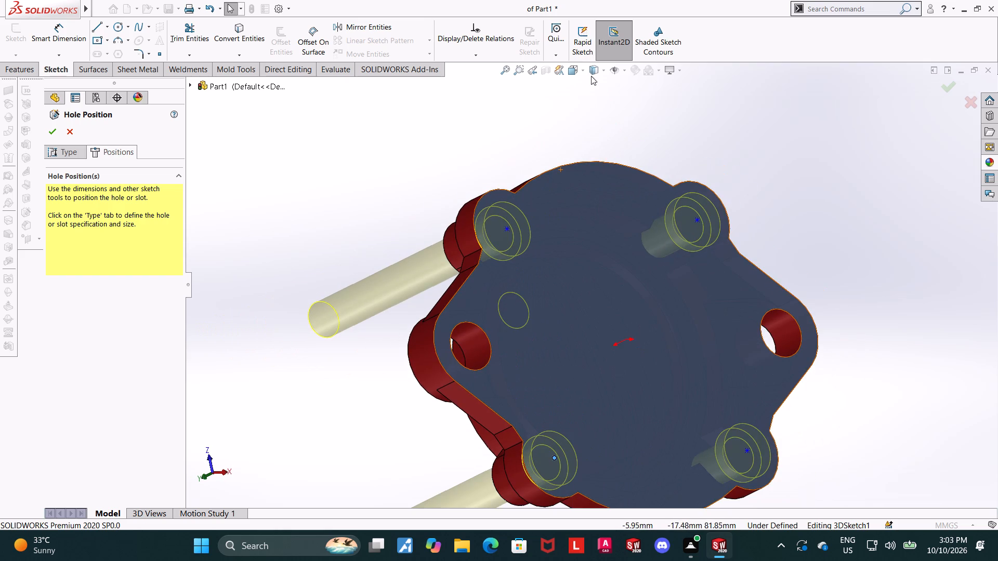
{"action": "left_click", "coordinate": [579, 72]}
{"action": "left_click", "coordinate": [505, 306]}
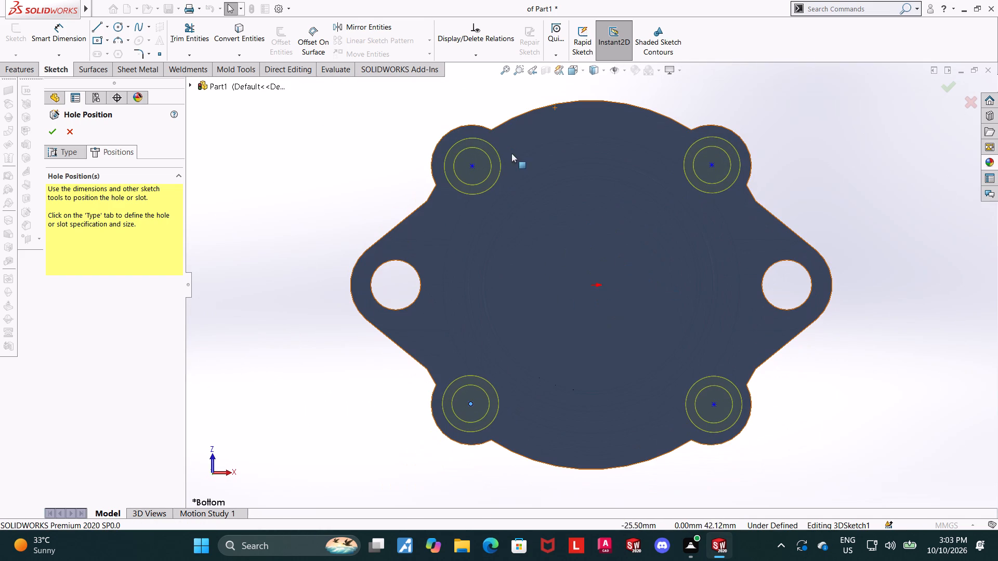
Make the two hole points on the positive-Z side concentric with the rounded edges of their corner lobes.
{"action": "left_click", "coordinate": [470, 167]}
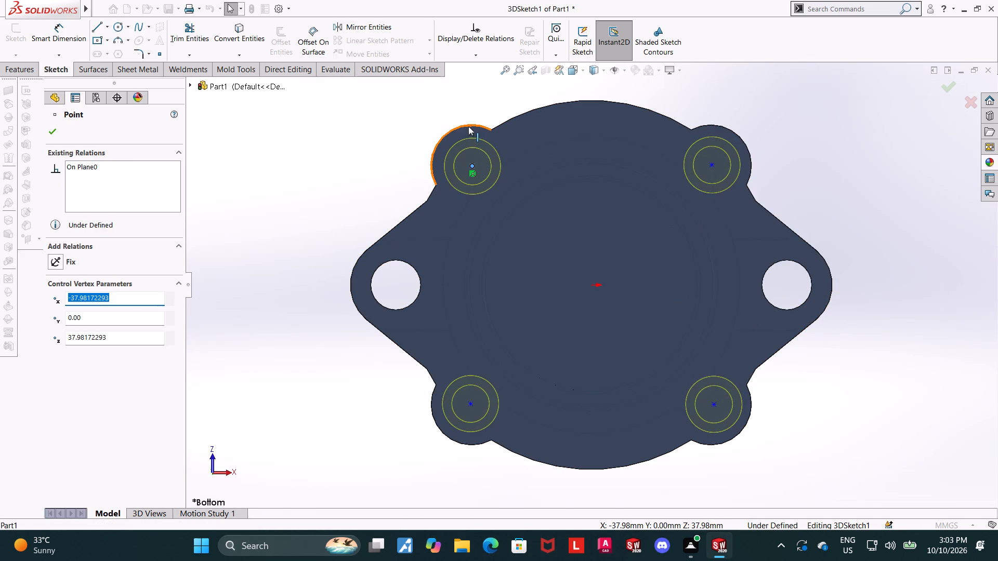
{"action": "left_click", "coordinate": [468, 126], "text": "ctrl"}
{"action": "left_click", "coordinate": [54, 315]}
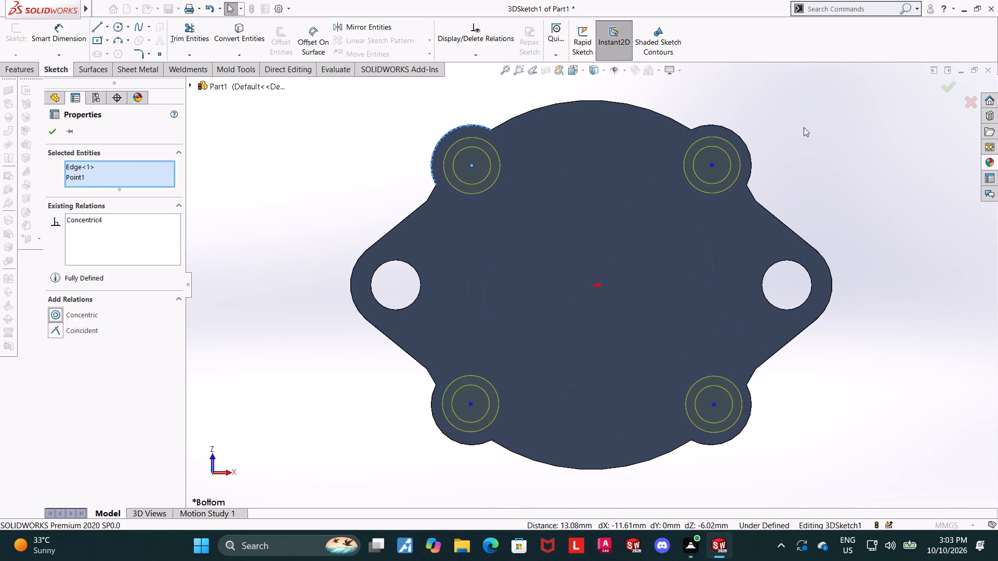
{"action": "left_click", "coordinate": [804, 127]}
{"action": "left_click", "coordinate": [710, 165]}
{"action": "left_click", "coordinate": [748, 155], "text": "ctrl"}
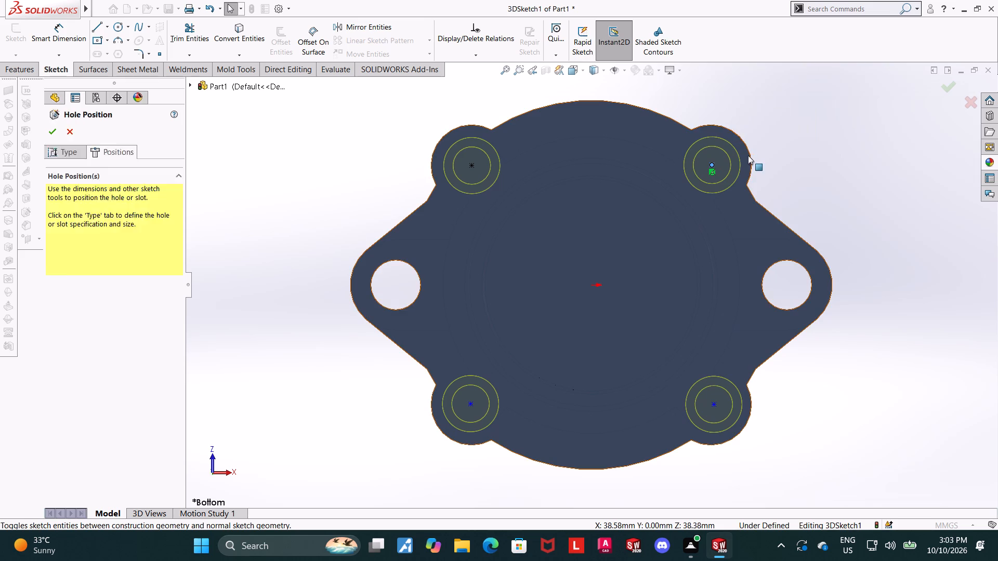
{"action": "left_click", "coordinate": [770, 156]}
{"action": "left_click", "coordinate": [750, 156]}
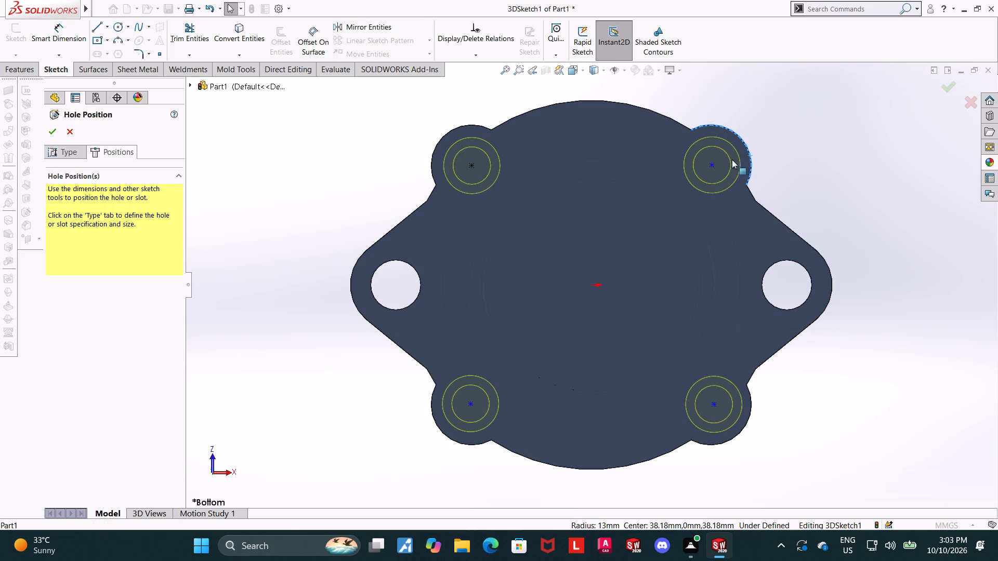
{"action": "left_click", "coordinate": [712, 164], "text": "ctrl"}
{"action": "left_click", "coordinate": [53, 317]}
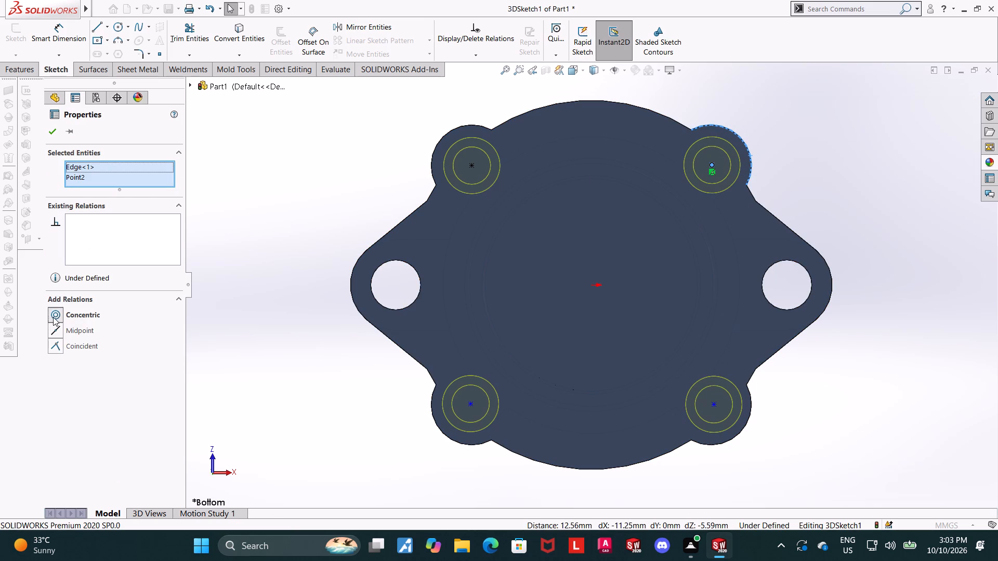
{"action": "left_click", "coordinate": [298, 299]}
Make the two hole points on the negative-Z side concentric with the rounded edges of their corner lobes.
{"action": "left_click", "coordinate": [469, 405]}
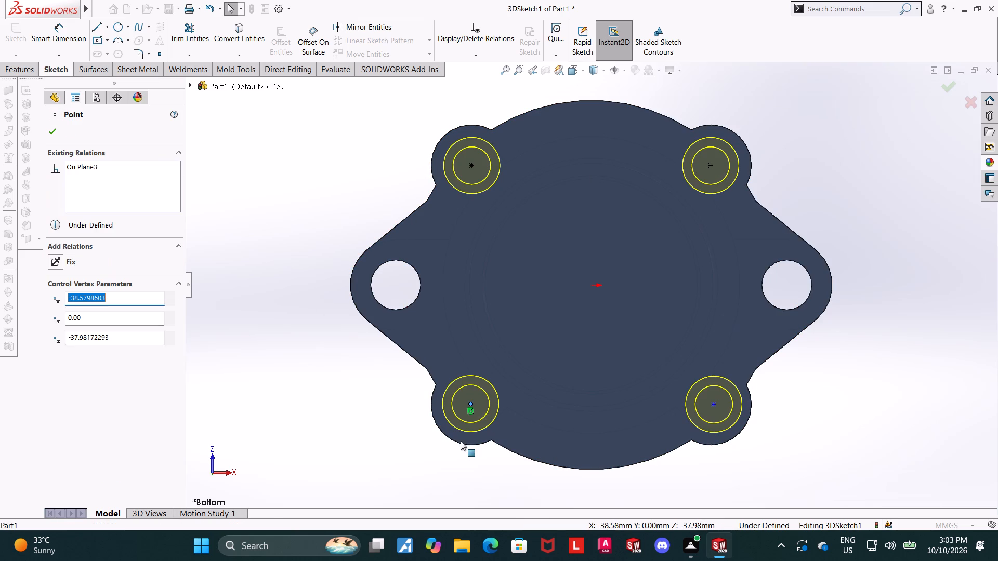
{"action": "left_click", "coordinate": [458, 444], "text": "ctrl"}
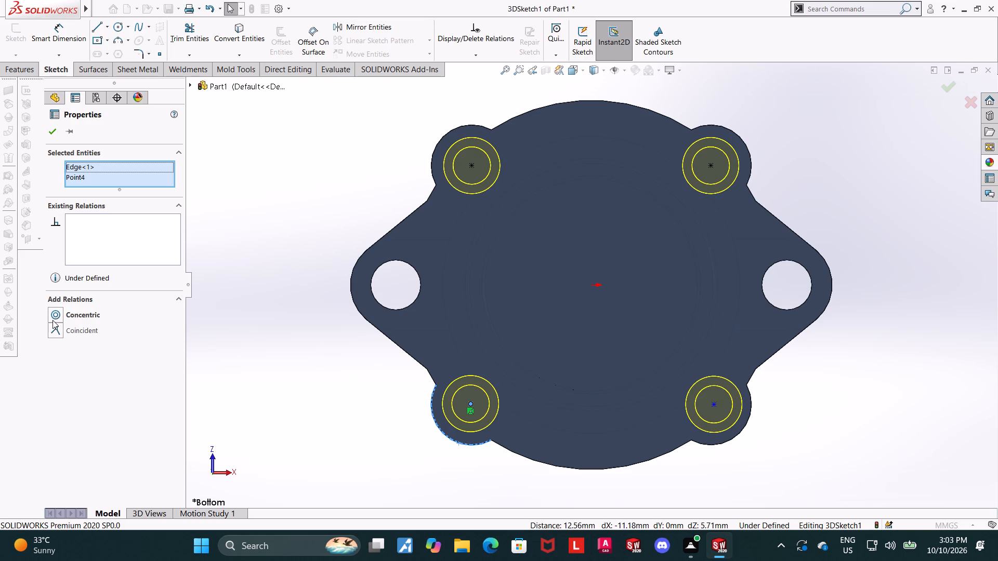
{"action": "left_click", "coordinate": [52, 320]}
{"action": "left_click", "coordinate": [316, 411]}
{"action": "left_click", "coordinate": [715, 404]}
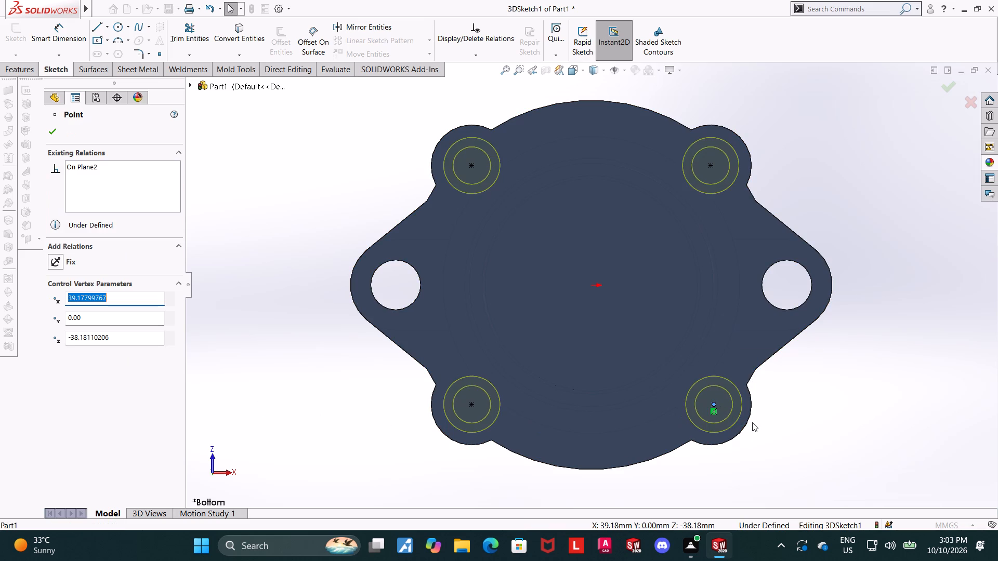
{"action": "left_click", "coordinate": [746, 421], "text": "ctrl"}
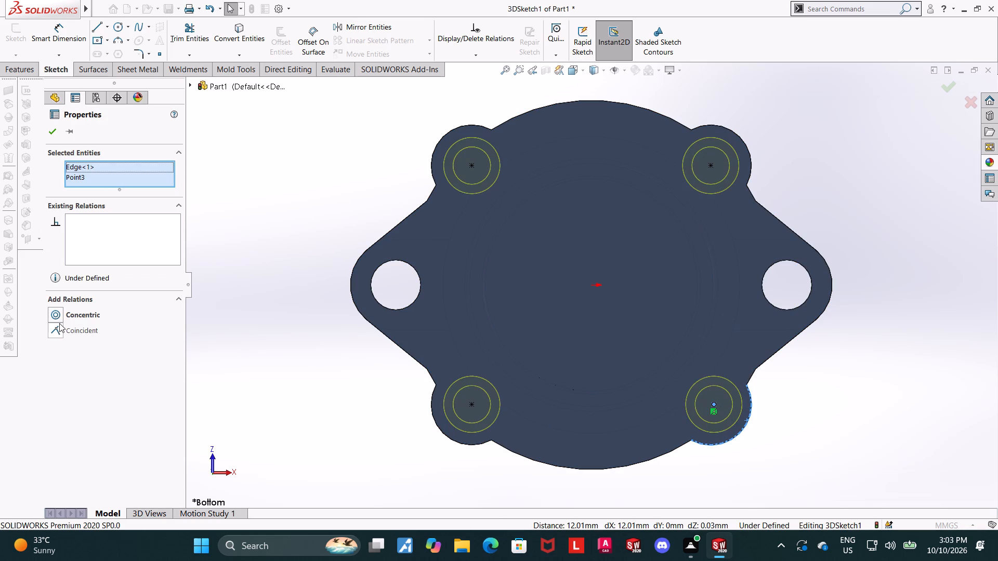
{"action": "left_click", "coordinate": [58, 320]}
{"action": "left_click", "coordinate": [269, 396]}
Finish the Hole Wizard feature to cut the four counterbored holes through the corner lobes.
{"action": "scroll", "coordinate": [708, 237], "scroll_direction": "up", "scroll_amount": 1}
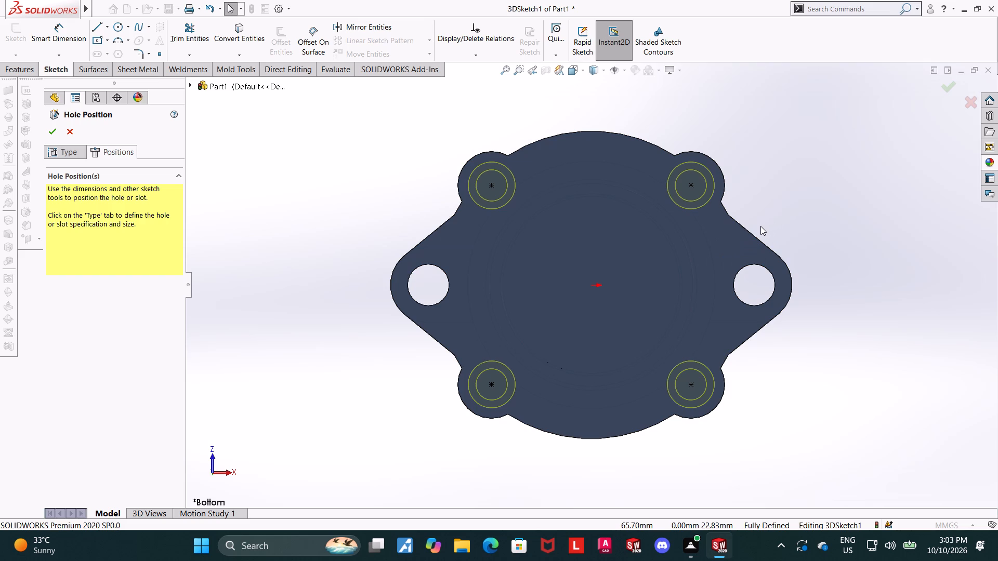
{"action": "middle_click_drag", "start_coordinate": [770, 160], "coordinate": [857, 308]}
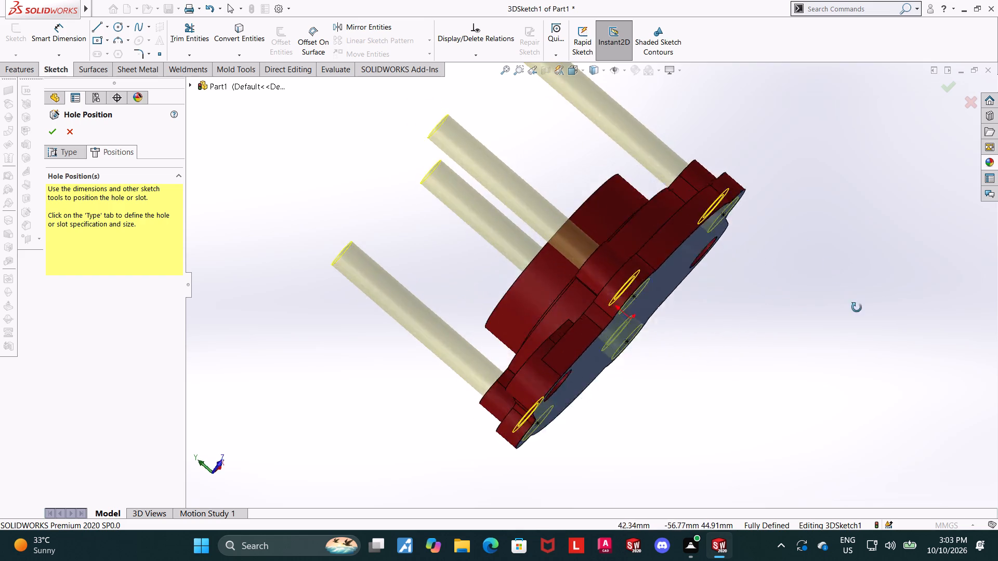
{"action": "middle_click_drag", "start_coordinate": [857, 308], "coordinate": [905, 342]}
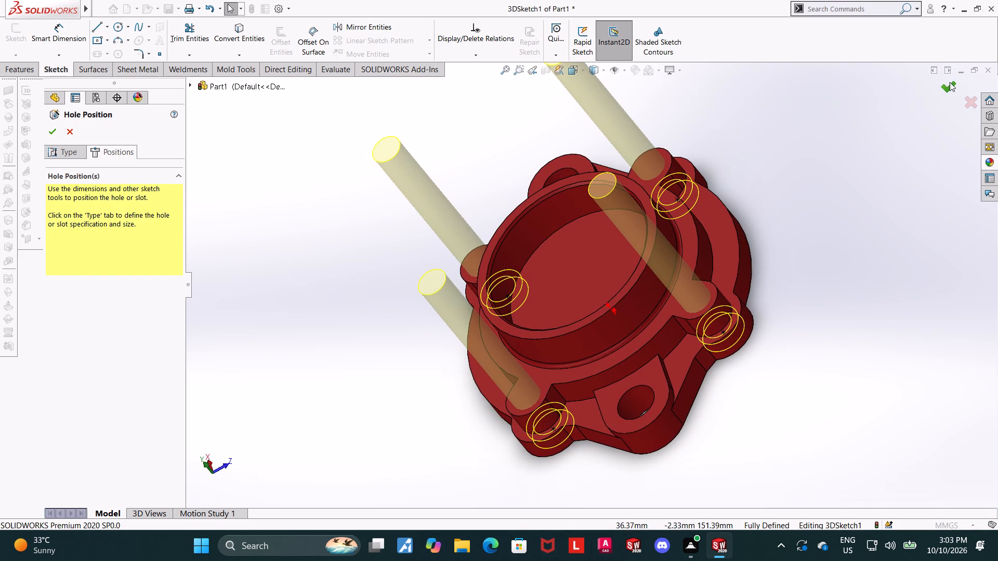
{"action": "left_click", "coordinate": [950, 82]}
{"action": "left_click", "coordinate": [830, 261]}
Examine the part and its four counterbored corner holes from above, from the side and from the bottom.
{"action": "middle_click_drag", "start_coordinate": [825, 290], "coordinate": [887, 257]}
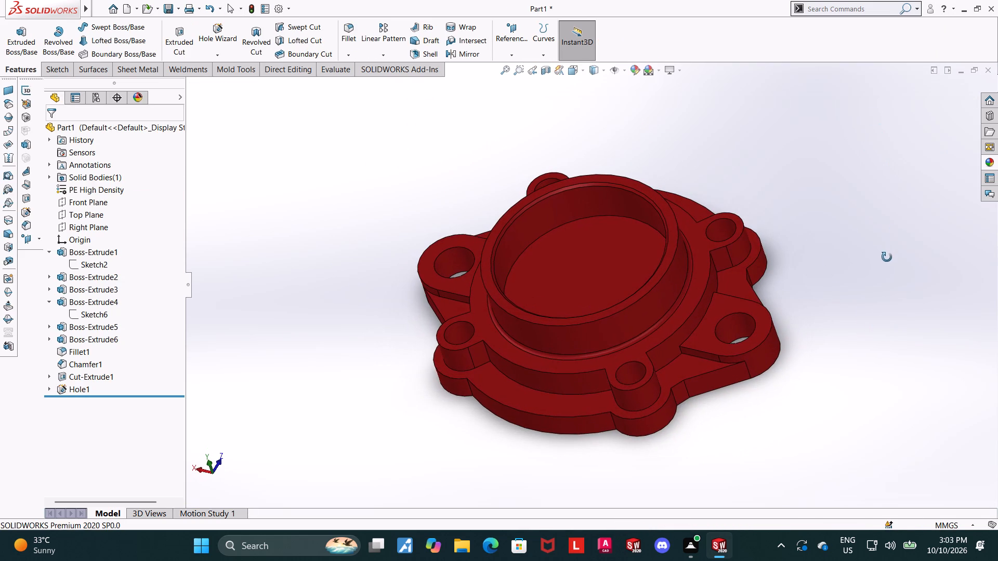
{"action": "middle_click_drag", "start_coordinate": [887, 257], "coordinate": [884, 254]}
{"action": "middle_click_drag", "start_coordinate": [854, 248], "coordinate": [834, 273]}
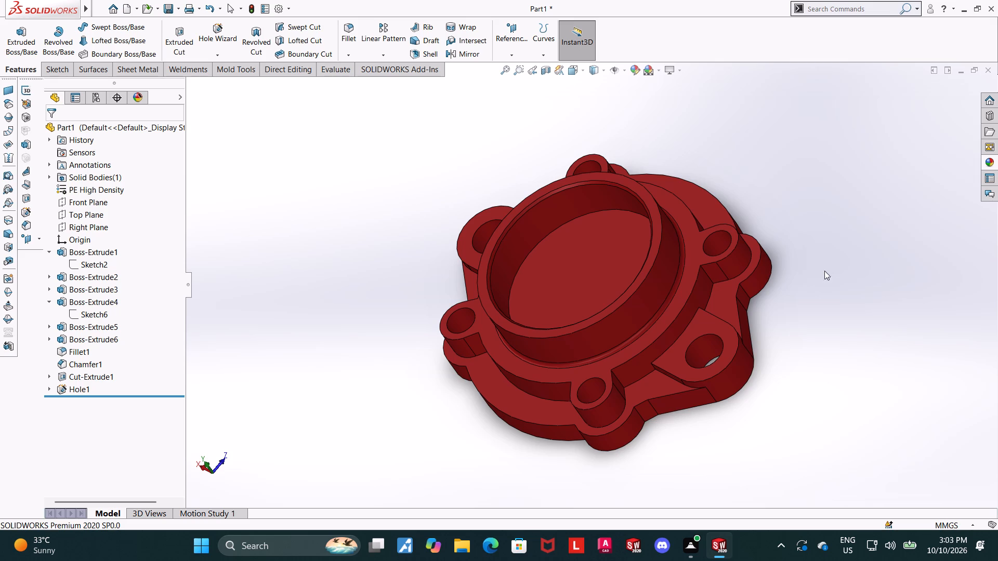
{"action": "middle_click_drag", "start_coordinate": [818, 283], "coordinate": [898, 255]}
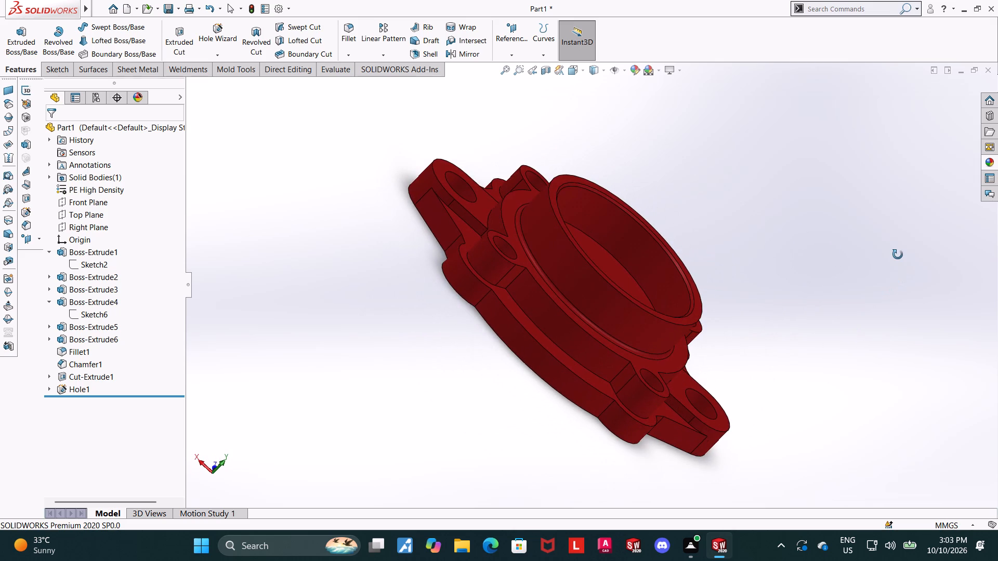
{"action": "middle_click_drag", "start_coordinate": [898, 255], "coordinate": [902, 221]}
{"action": "middle_click_drag", "start_coordinate": [660, 336], "coordinate": [674, 320]}
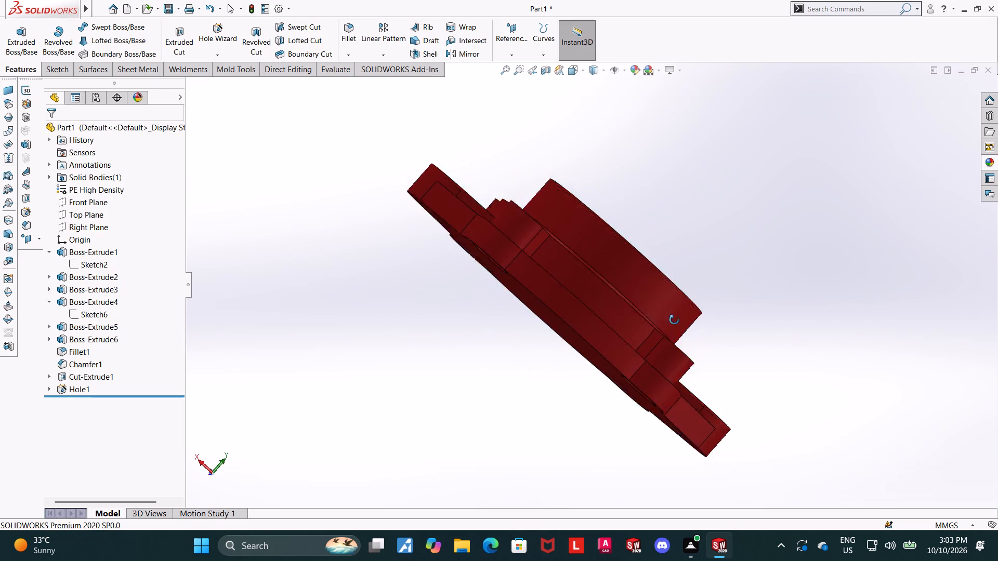
{"action": "middle_click_drag", "start_coordinate": [674, 320], "coordinate": [626, 402]}
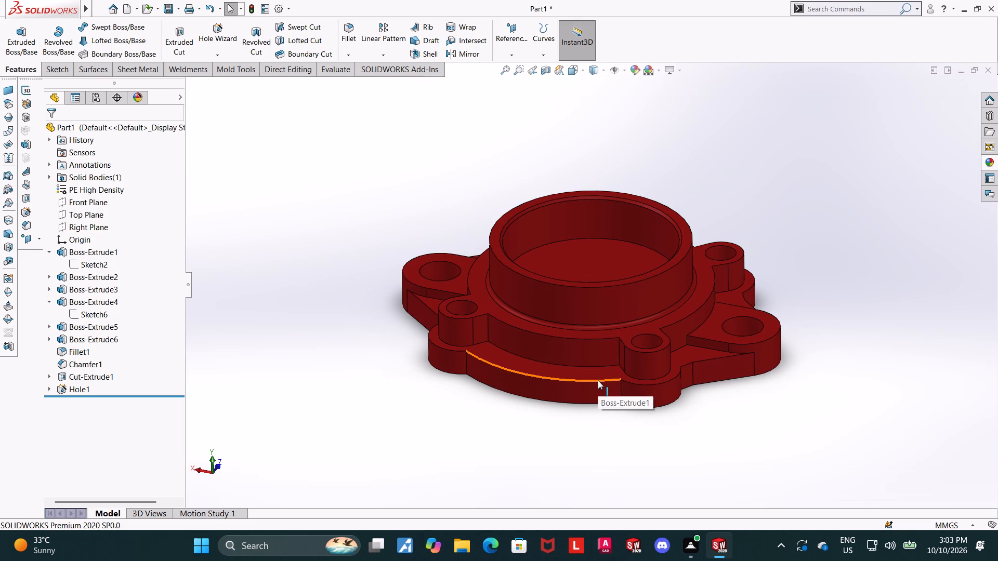
{"action": "scroll", "coordinate": [598, 380], "scroll_direction": "up", "scroll_amount": 2}
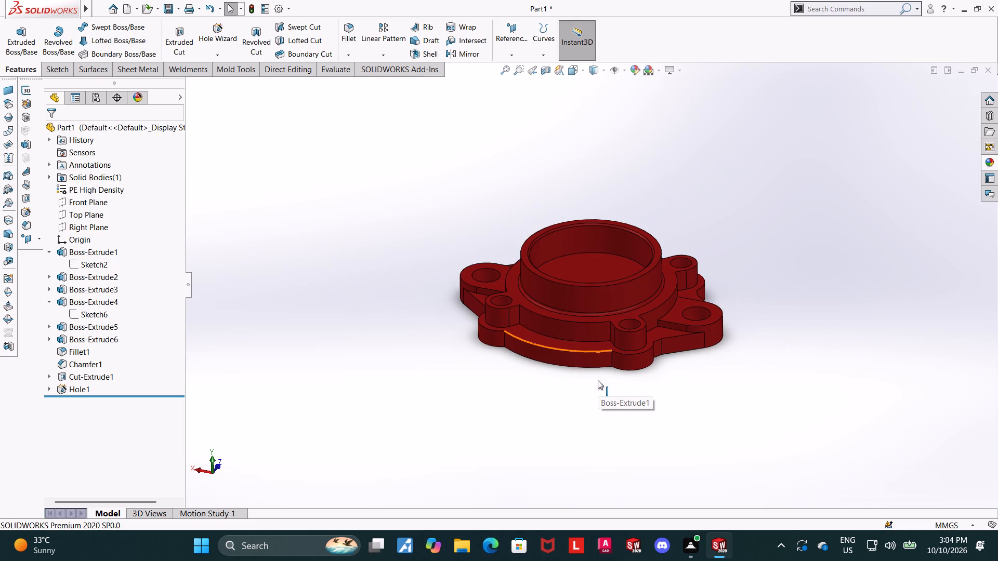
{"action": "middle_click_drag", "start_coordinate": [558, 429], "coordinate": [583, 242]}
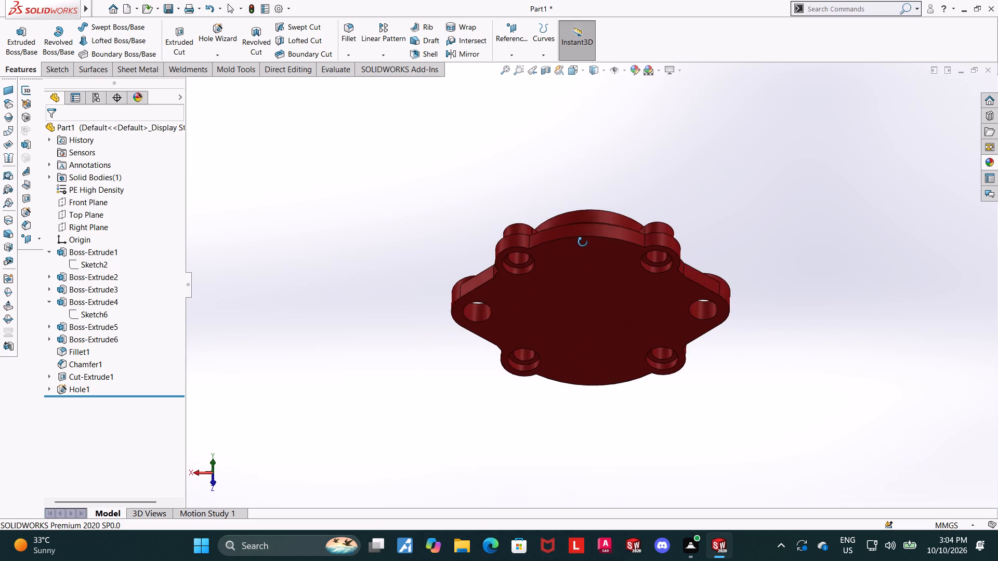
{"action": "middle_click_drag", "start_coordinate": [583, 242], "coordinate": [583, 239]}
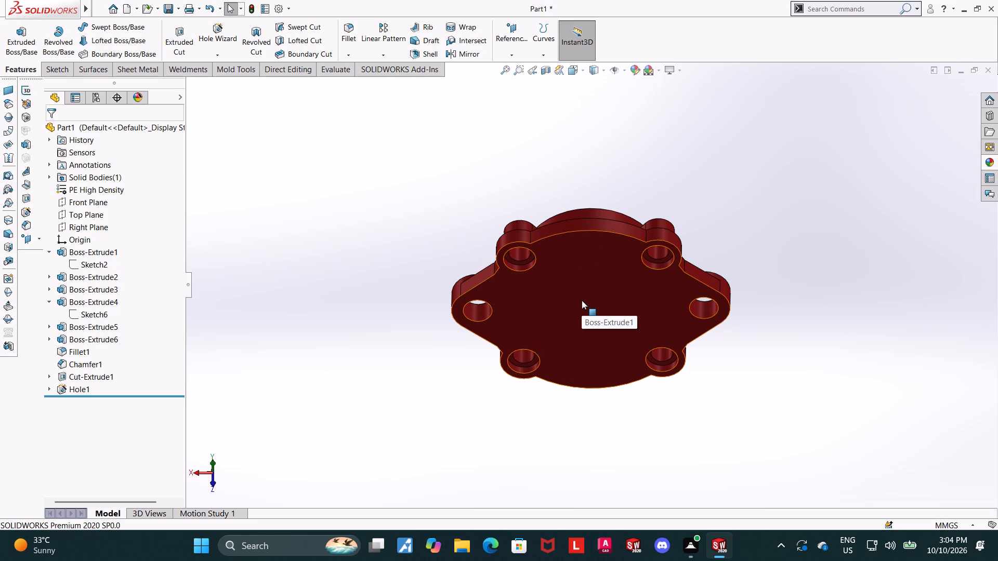
{"action": "scroll", "coordinate": [582, 300], "scroll_direction": "up", "scroll_amount": 2}
{"action": "scroll", "coordinate": [582, 300], "scroll_direction": "down", "scroll_amount": 1}
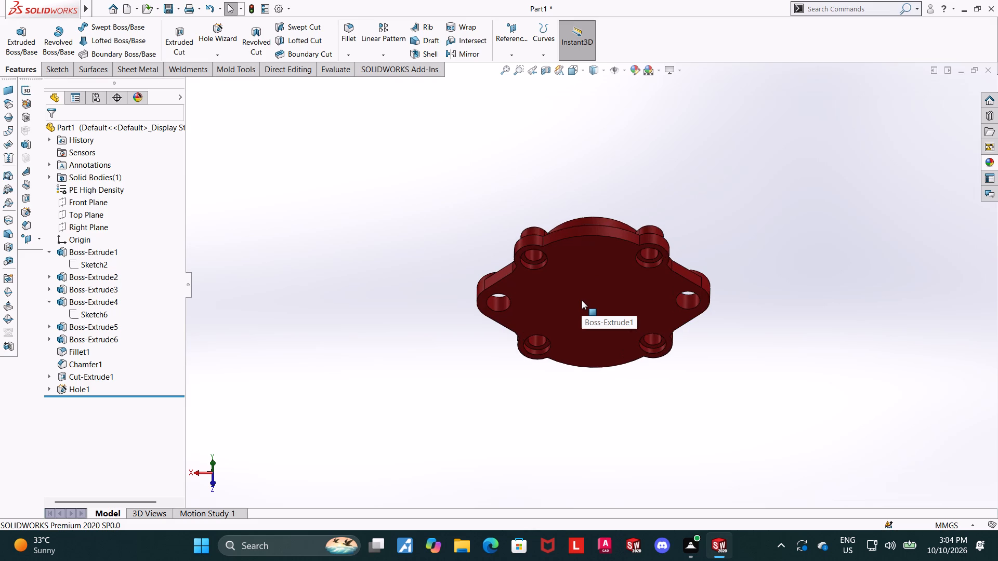
{"action": "scroll", "coordinate": [582, 300], "scroll_direction": "up", "scroll_amount": 1}
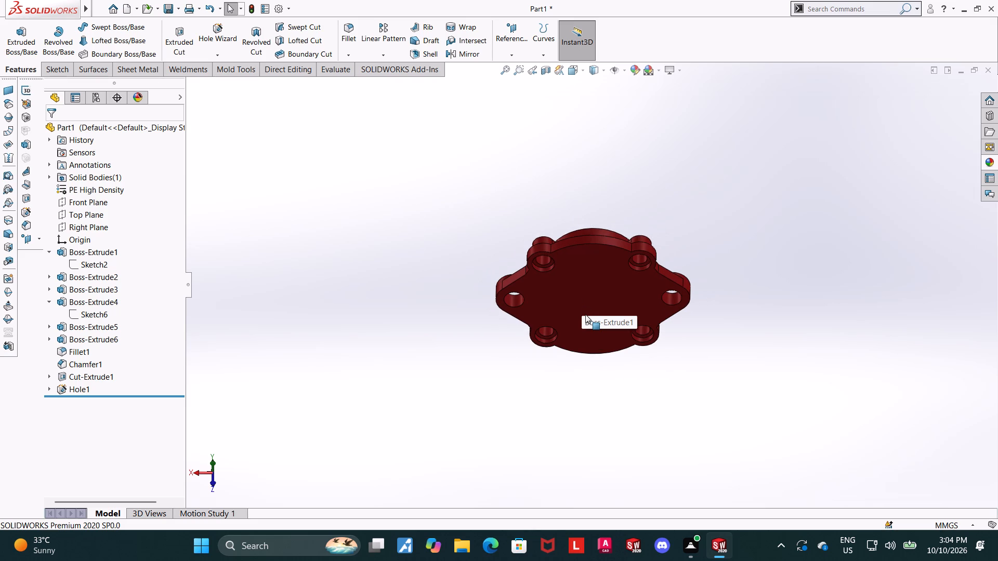
{"action": "middle_click_drag", "start_coordinate": [600, 310], "coordinate": [600, 270]}
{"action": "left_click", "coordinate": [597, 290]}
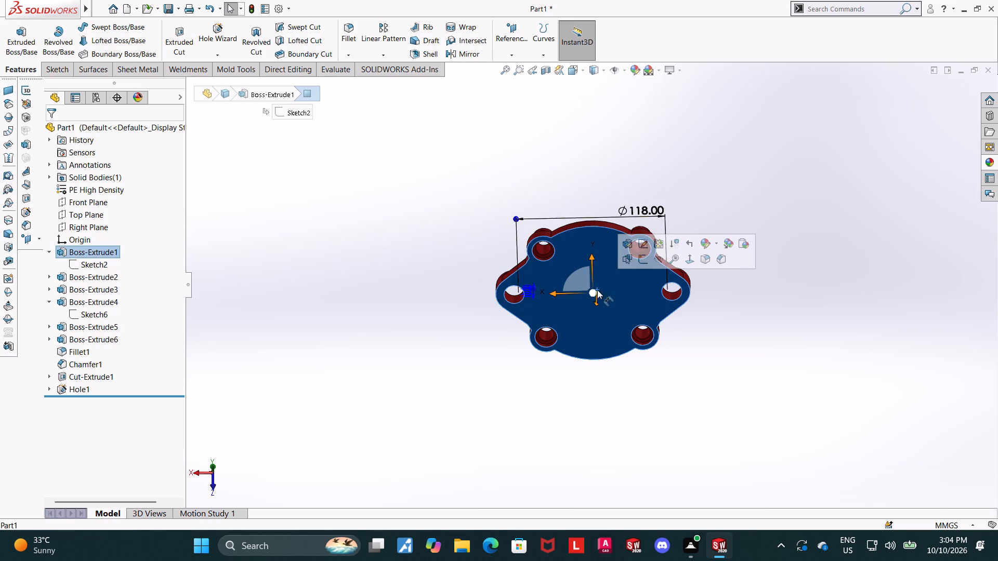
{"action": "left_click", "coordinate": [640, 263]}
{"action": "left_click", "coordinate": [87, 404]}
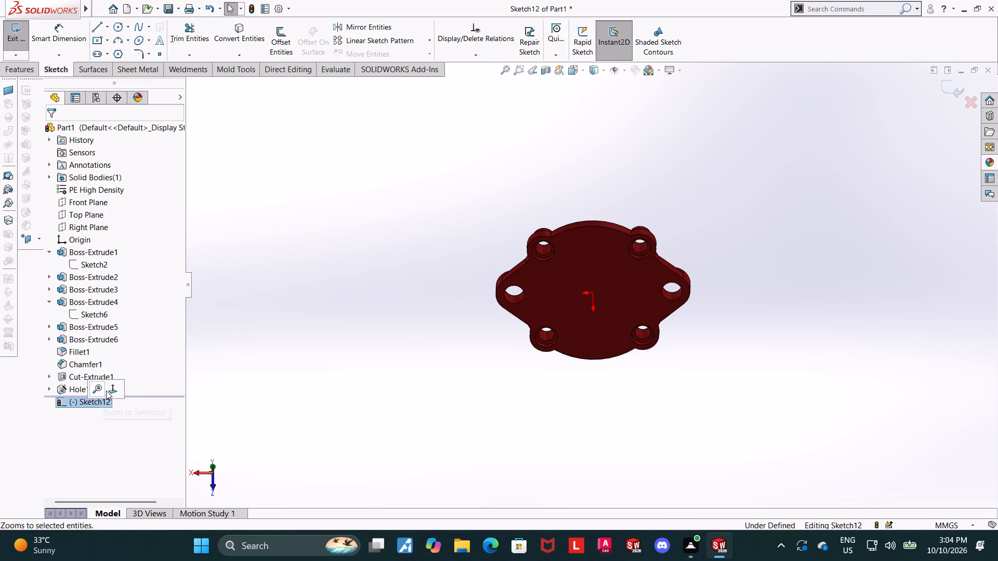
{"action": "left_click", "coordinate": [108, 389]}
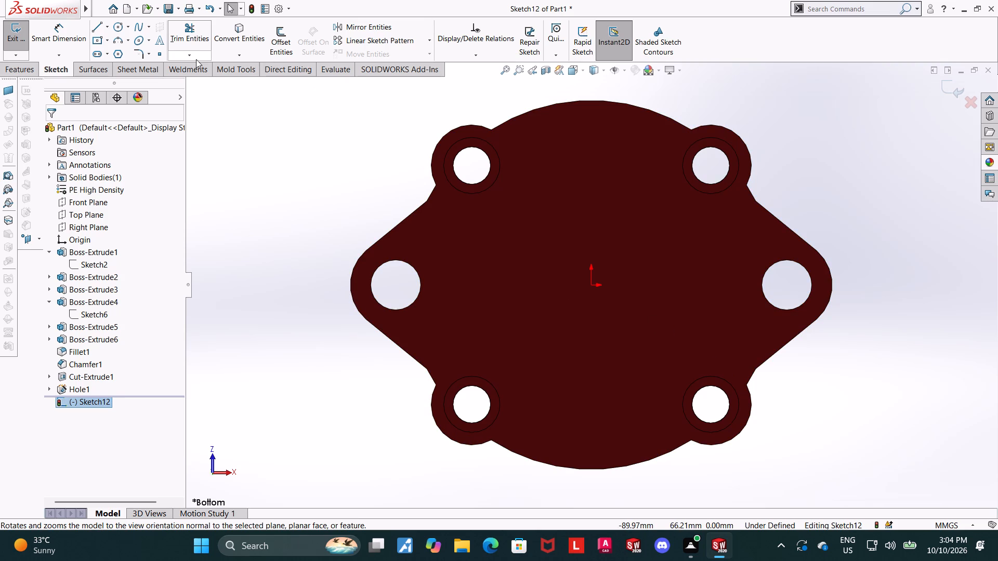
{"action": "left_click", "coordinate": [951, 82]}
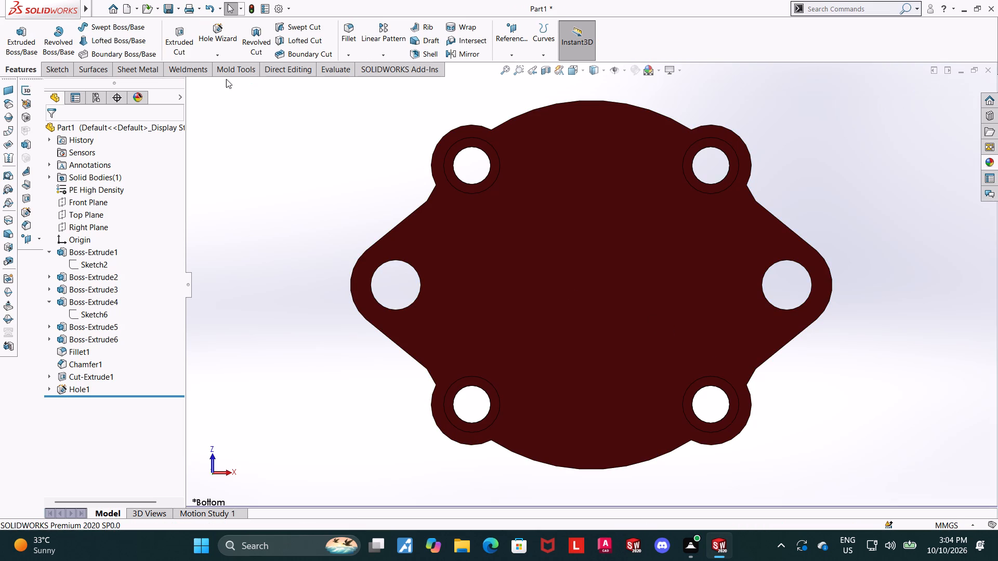
Start a Hole Wizard feature of the legacy Counterbored type and set its hole diameter to 68 mm.
{"action": "left_click", "coordinate": [229, 33]}
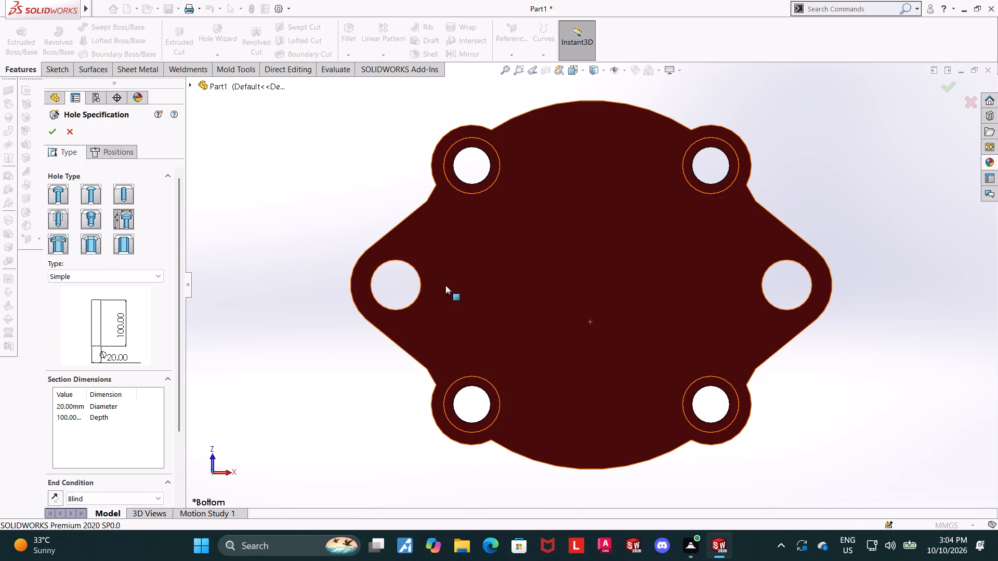
{"action": "left_click", "coordinate": [80, 281]}
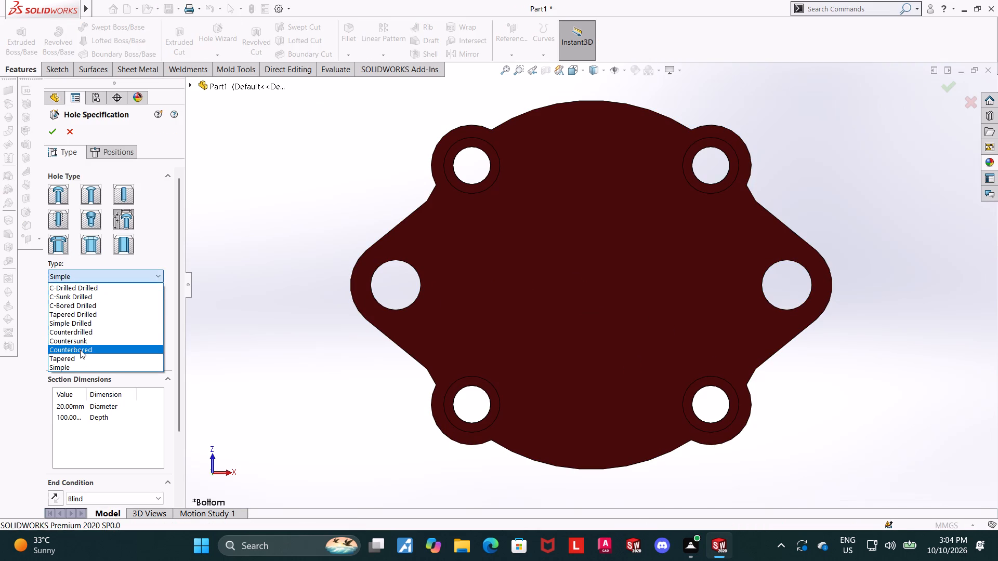
{"action": "left_click", "coordinate": [80, 349]}
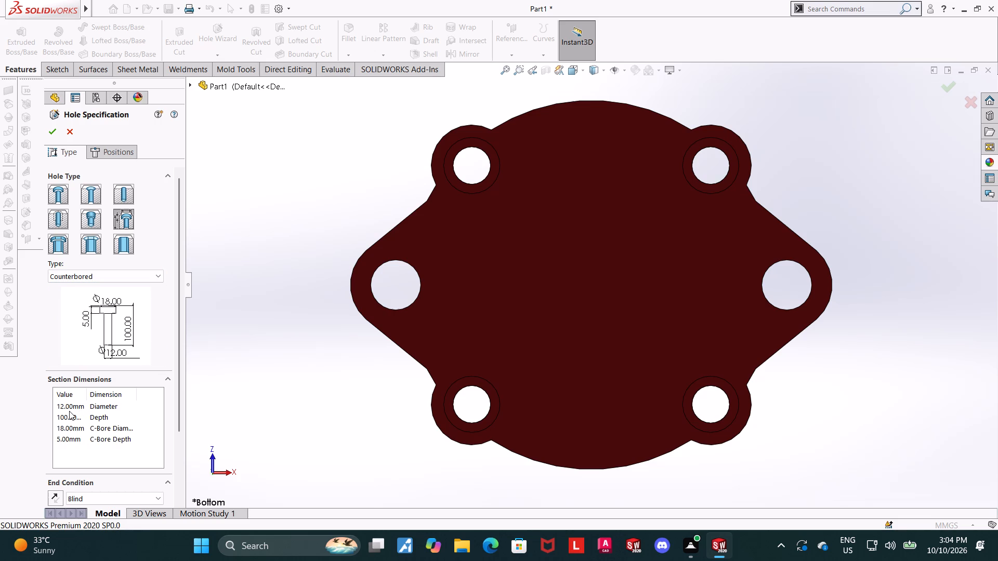
{"action": "double_click", "coordinate": [69, 410]}
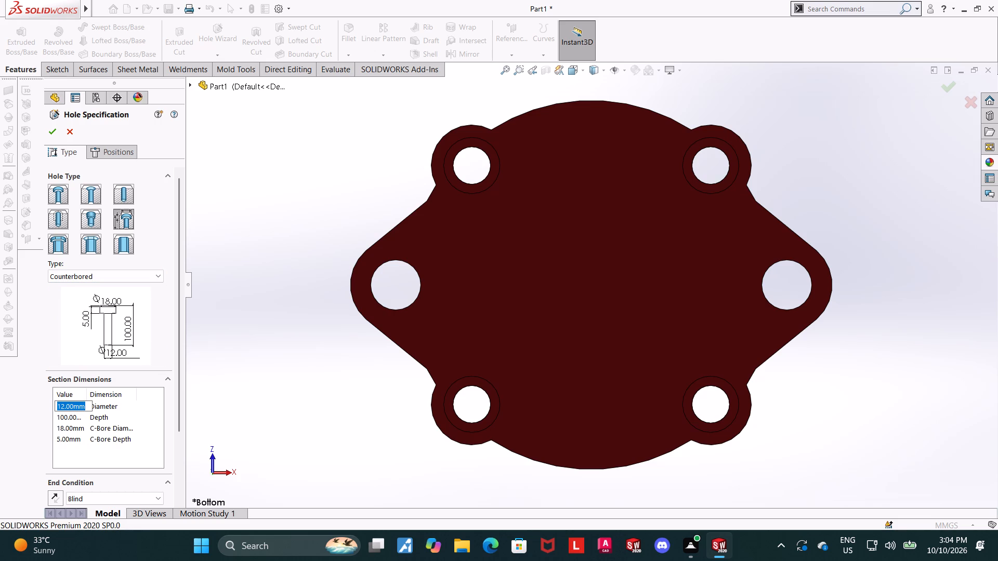
{"action": "type", "text": "34*2"}
{"action": "key", "text": "Return"}
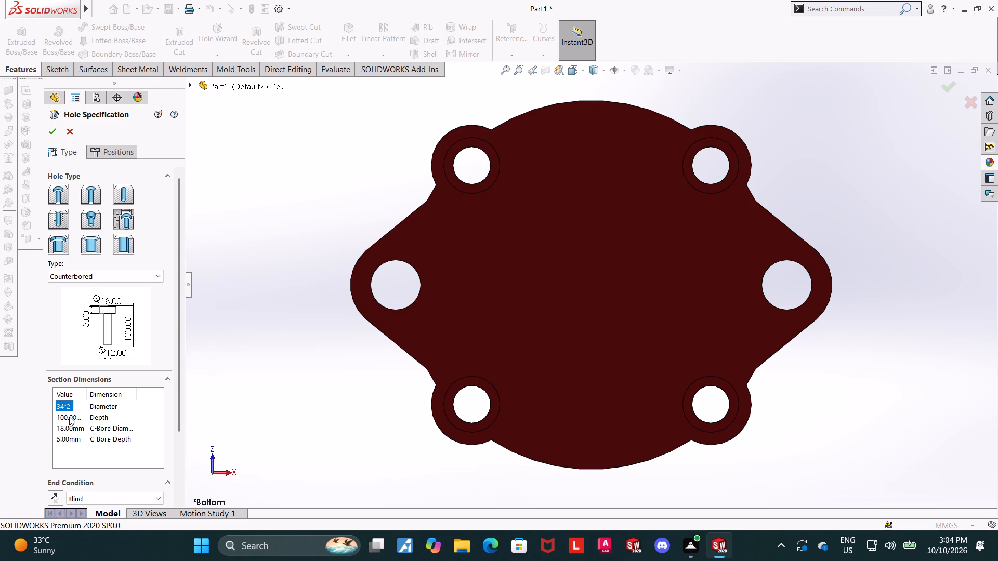
{"action": "double_click", "coordinate": [71, 407]}
{"action": "key", "text": "BackSpace"}
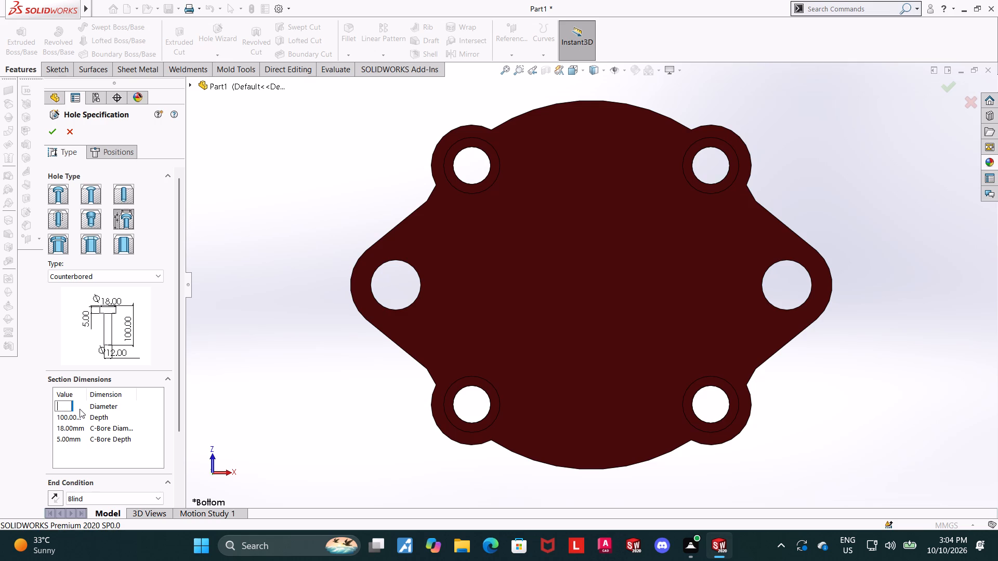
{"action": "type", "text": "68"}
{"action": "key", "text": "Return"}
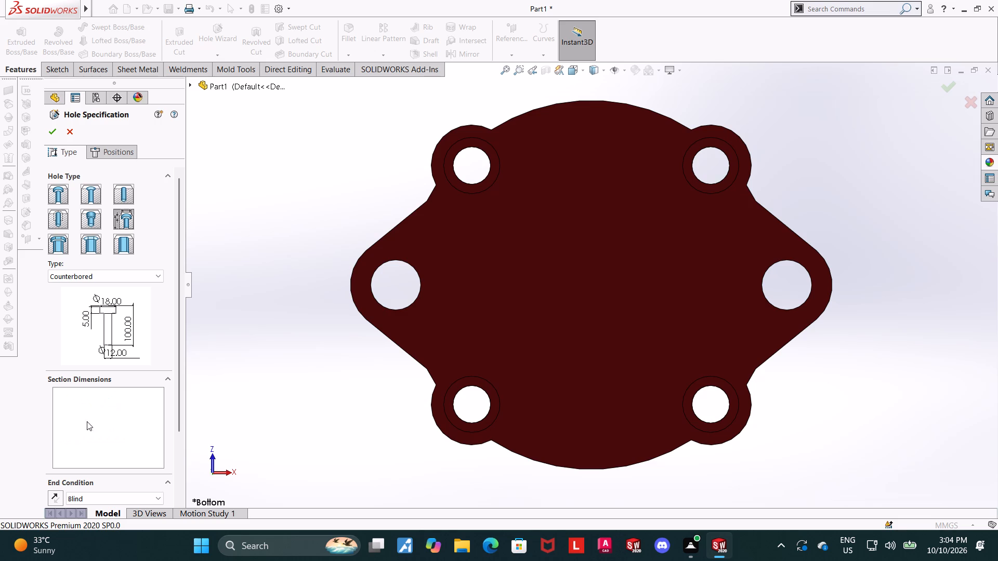
Set the counterbore diameter to 81 mm and the counterbore depth to 12 mm.
{"action": "double_click", "coordinate": [70, 427]}
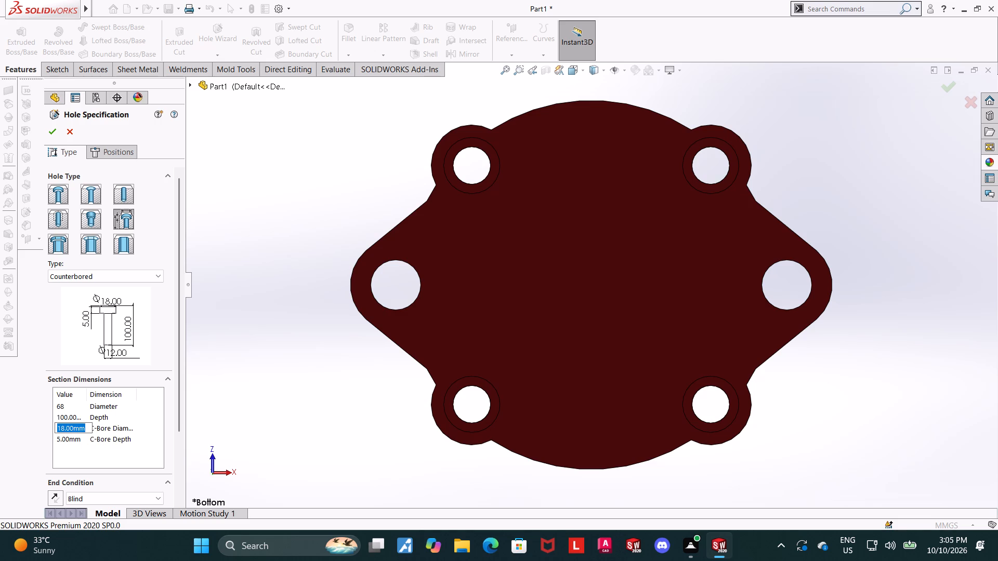
{"action": "type", "text": "81"}
{"action": "key", "text": "Return"}
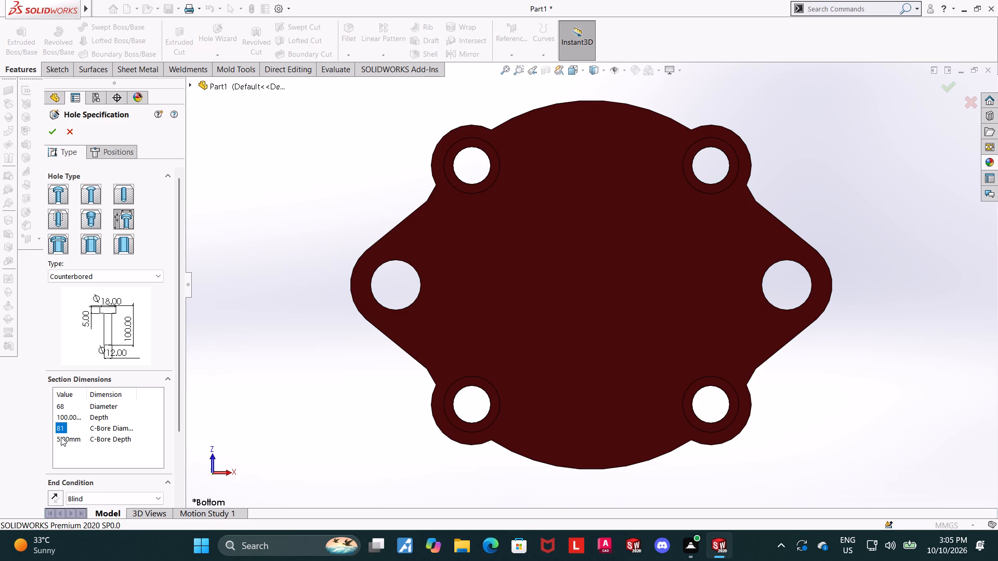
{"action": "double_click", "coordinate": [61, 437]}
{"action": "type", "text": "12"}
{"action": "key", "text": "Return"}
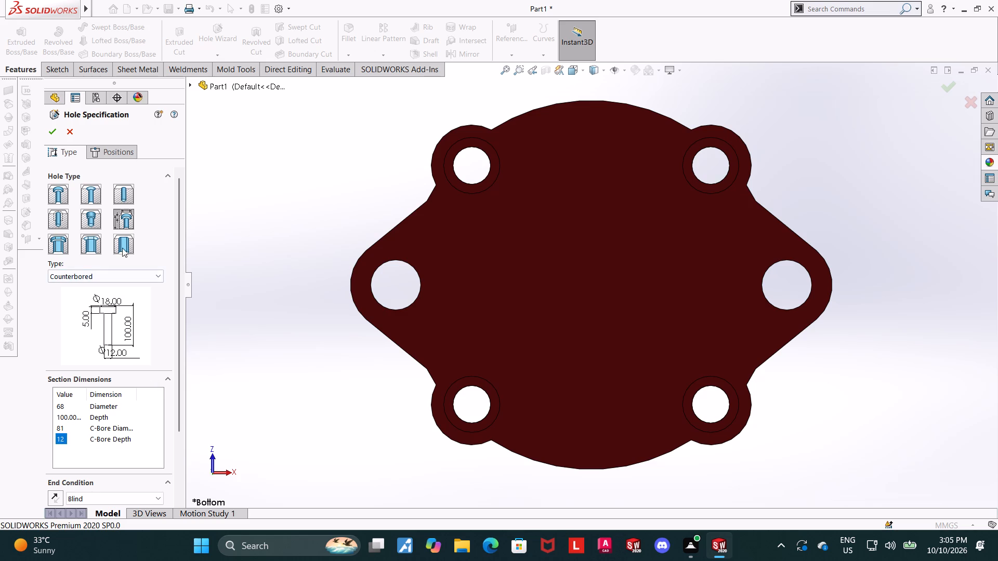
Using a 3D sketch, place hole position points on the bottom face, one at the origin and one just beside it.
{"action": "left_click", "coordinate": [120, 153]}
{"action": "left_click", "coordinate": [114, 263]}
{"action": "middle_click_drag", "start_coordinate": [258, 272], "coordinate": [283, 347]}
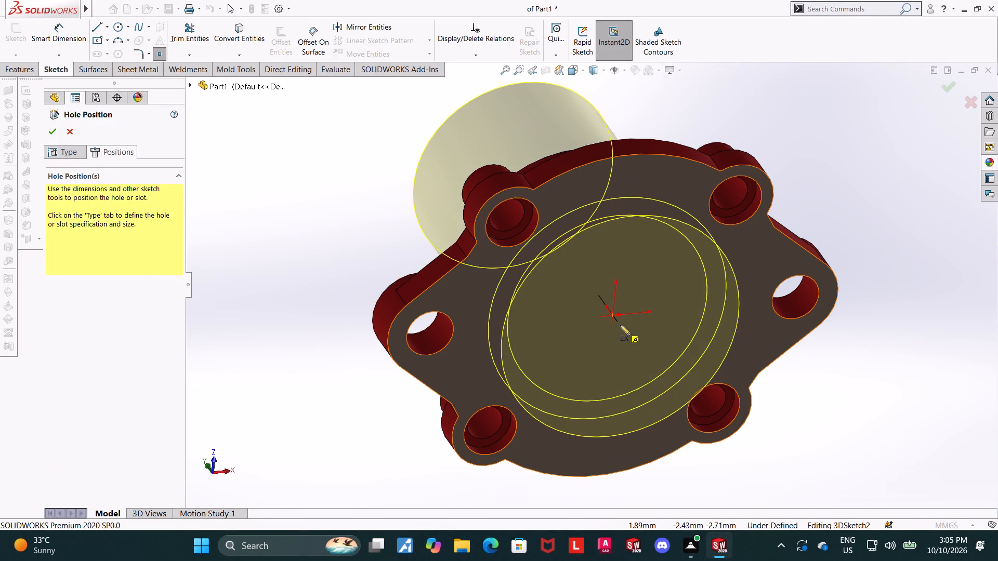
{"action": "left_click", "coordinate": [612, 316]}
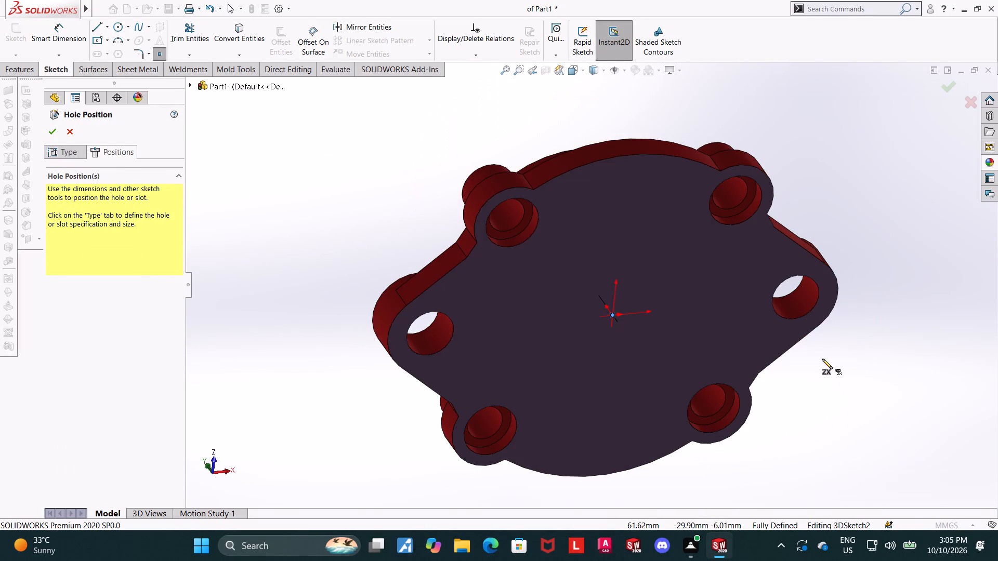
{"action": "left_click", "coordinate": [619, 325]}
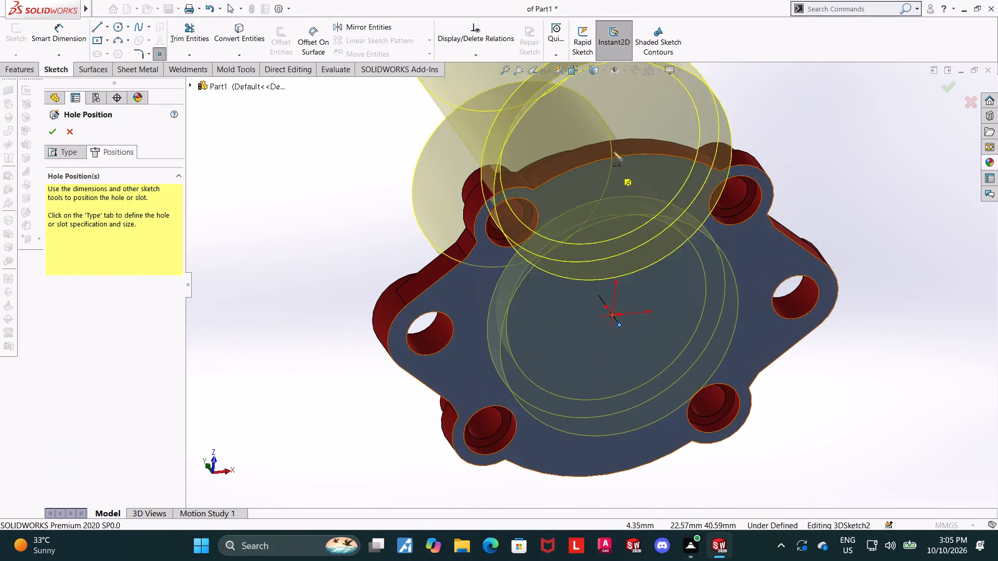
From the bottom view, make the hole point beside the origin concentric with the base's large outer arc edge.
{"action": "key", "text": "Escape"}
{"action": "left_click", "coordinate": [568, 70]}
{"action": "left_click", "coordinate": [495, 413]}
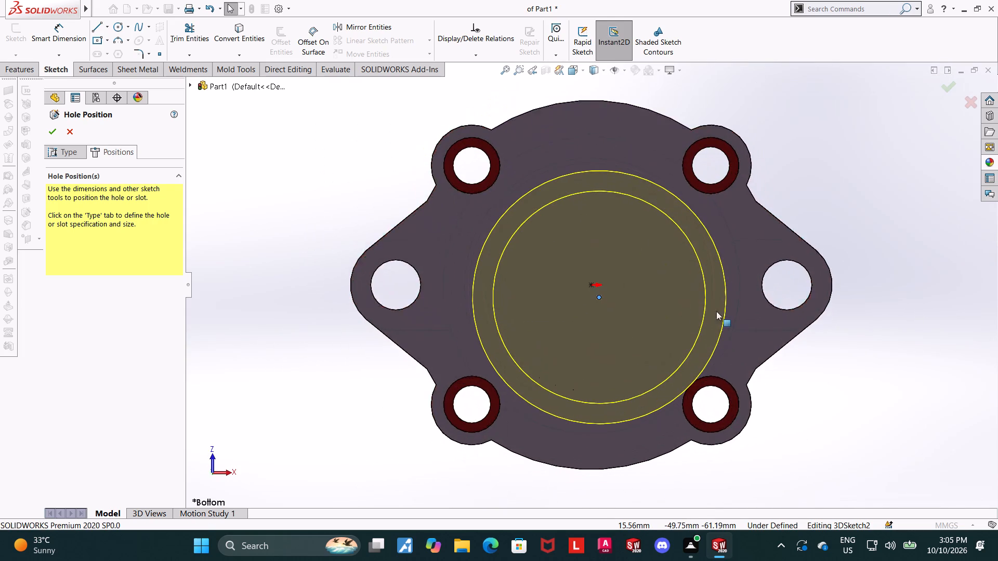
{"action": "left_click", "coordinate": [577, 101], "text": "ctrl"}
{"action": "left_click", "coordinate": [55, 315]}
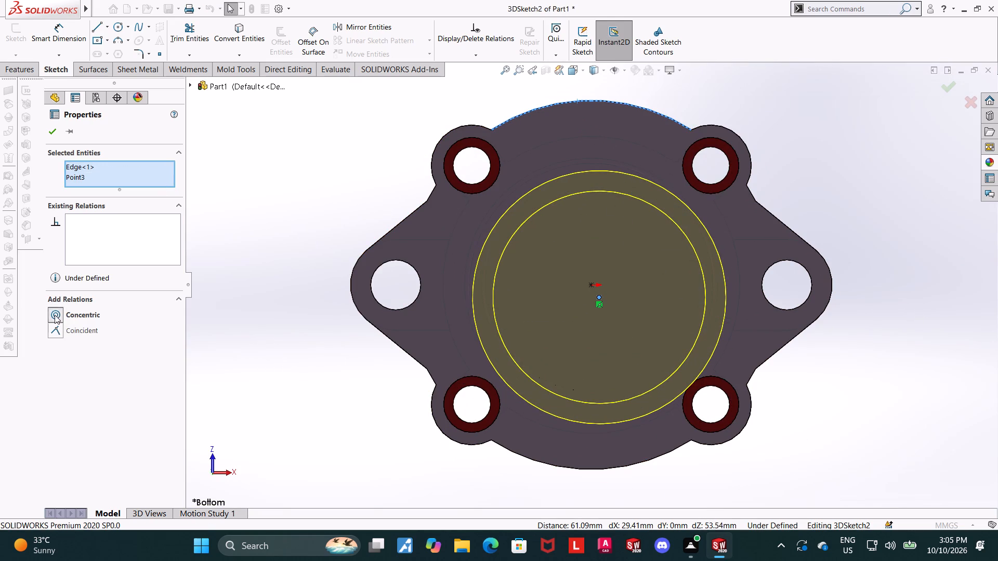
{"action": "key", "text": "Escape"}
{"action": "key", "text": "Escape"}
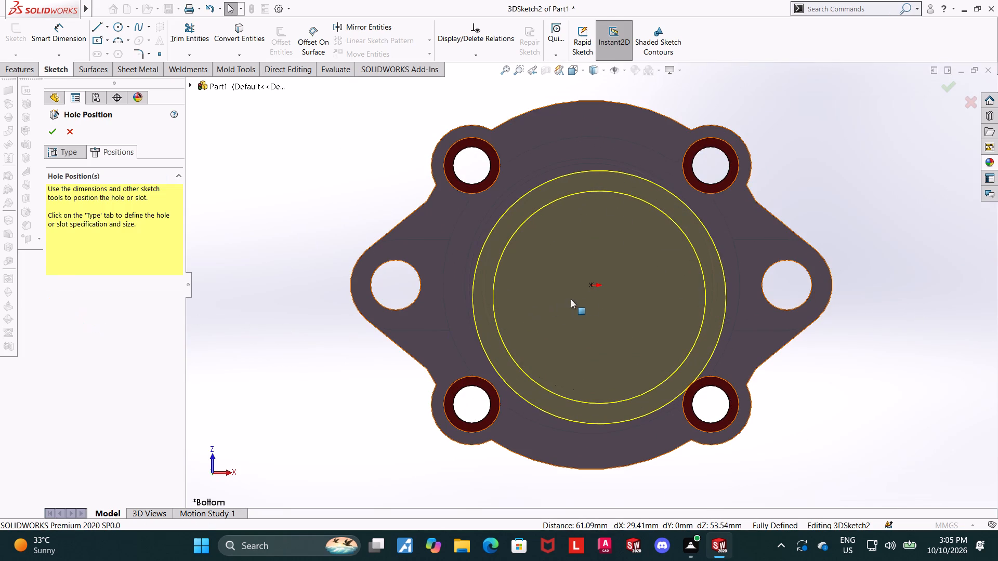
Accept the hole position and finish the central 68 mm counterbored bore on the bottom face.
{"action": "scroll", "coordinate": [550, 247], "scroll_direction": "up", "scroll_amount": 1}
{"action": "middle_click_drag", "start_coordinate": [550, 247], "coordinate": [571, 304]}
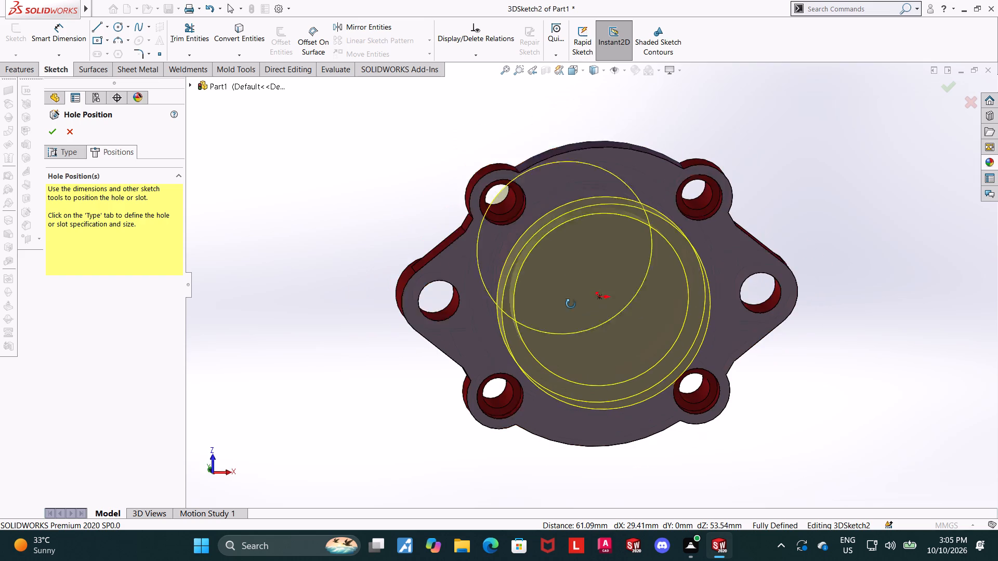
{"action": "middle_click_drag", "start_coordinate": [571, 304], "coordinate": [571, 304]}
{"action": "left_click", "coordinate": [52, 132]}
{"action": "left_click", "coordinate": [336, 296]}
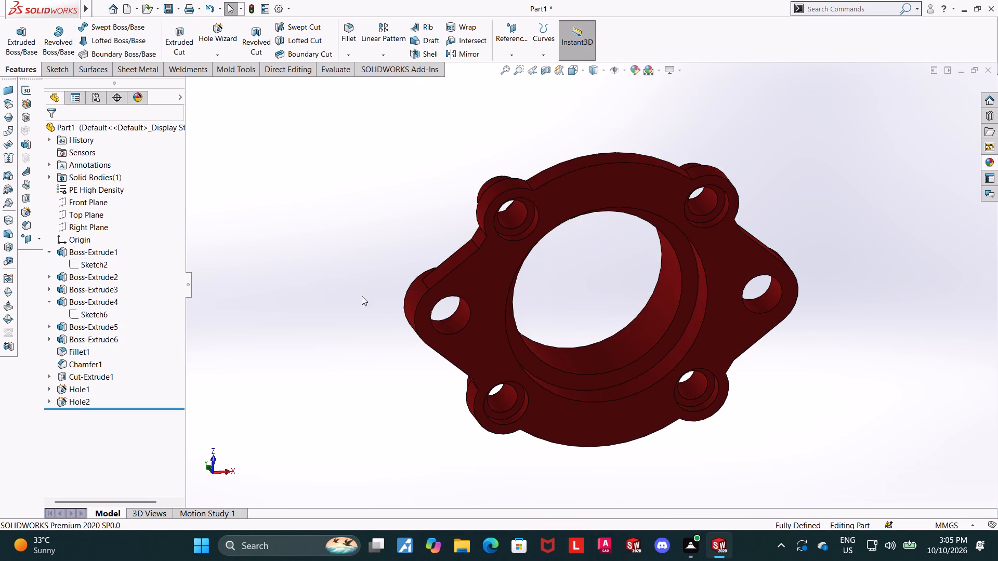
Examine the part in wireframe display from the front and from several tilted angles to check the central counterbored bore.
{"action": "middle_click_drag", "start_coordinate": [369, 289], "coordinate": [389, 522]}
{"action": "middle_click_drag", "start_coordinate": [502, 341], "coordinate": [476, 347]}
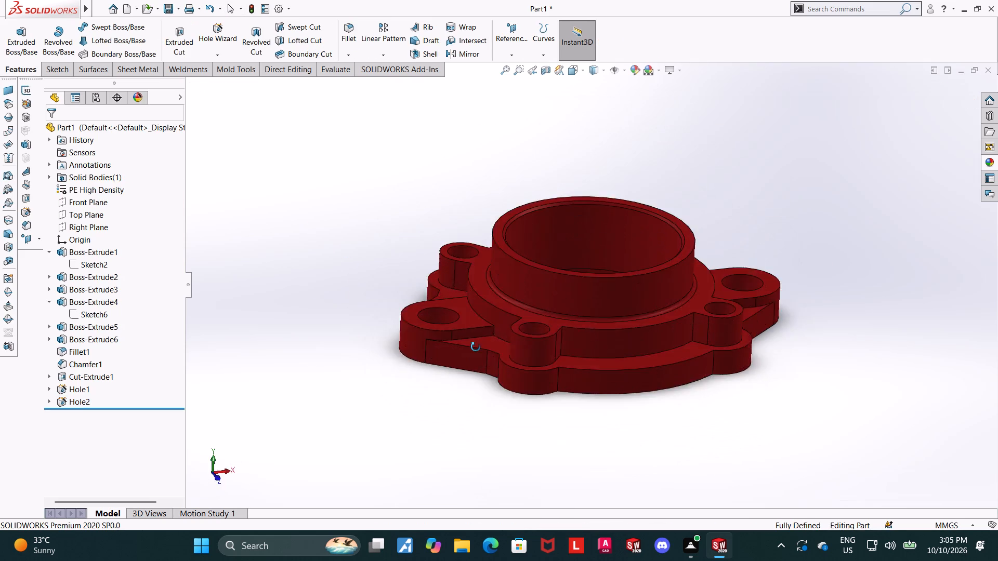
{"action": "middle_click_drag", "start_coordinate": [476, 347], "coordinate": [451, 337]}
{"action": "left_click", "coordinate": [571, 72]}
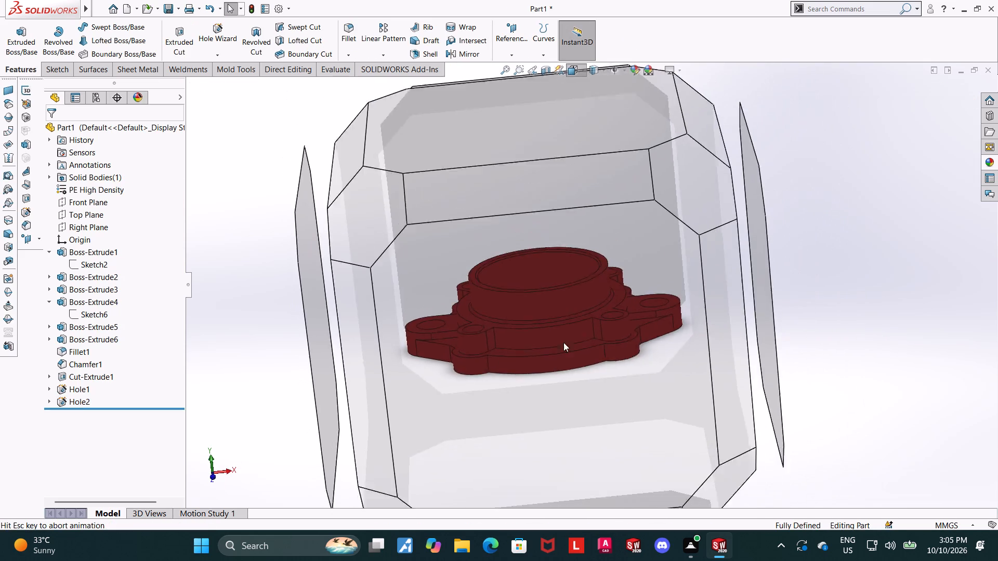
{"action": "left_click", "coordinate": [502, 360]}
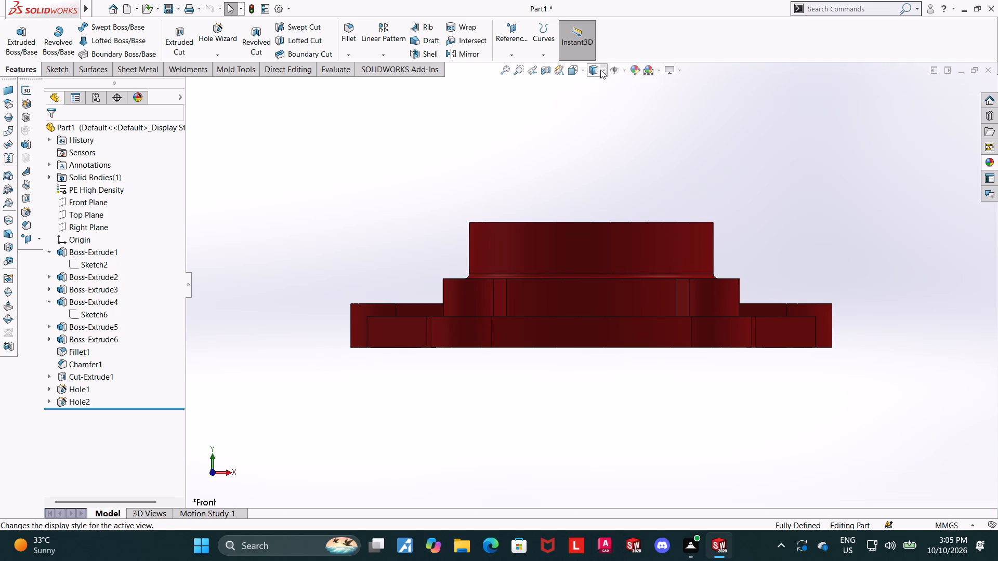
{"action": "left_click", "coordinate": [600, 70]}
{"action": "left_click", "coordinate": [597, 143]}
{"action": "scroll", "coordinate": [712, 208], "scroll_direction": "down", "scroll_amount": 1}
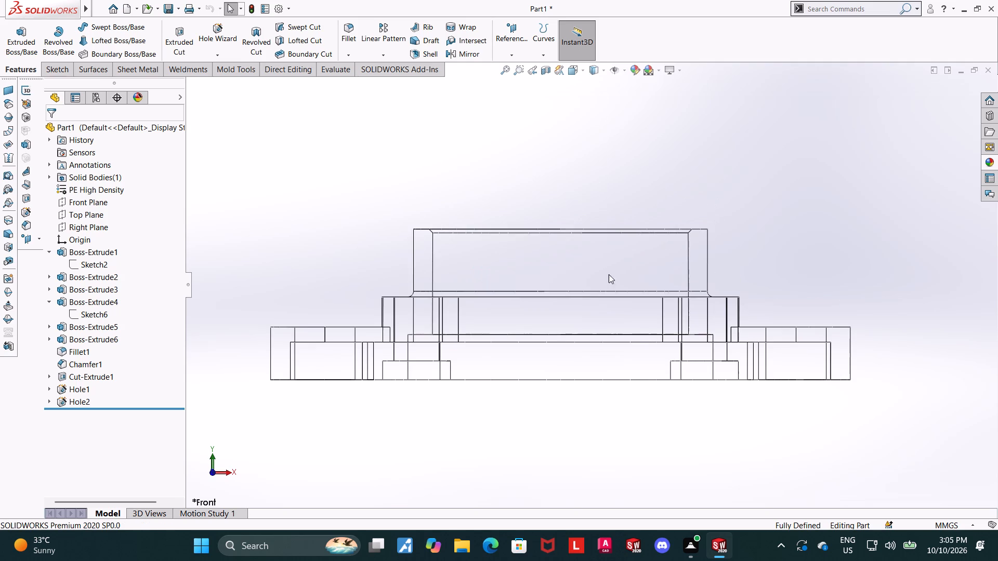
{"action": "scroll", "coordinate": [565, 300], "scroll_direction": "down", "scroll_amount": 1}
{"action": "scroll", "coordinate": [548, 403], "scroll_direction": "up", "scroll_amount": 1}
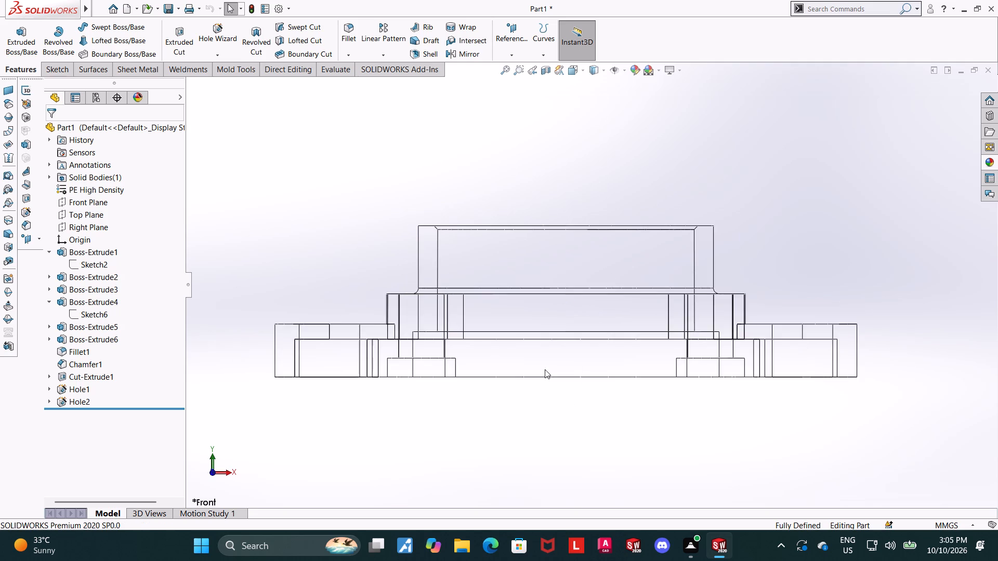
{"action": "middle_click_drag", "start_coordinate": [544, 337], "coordinate": [541, 293]}
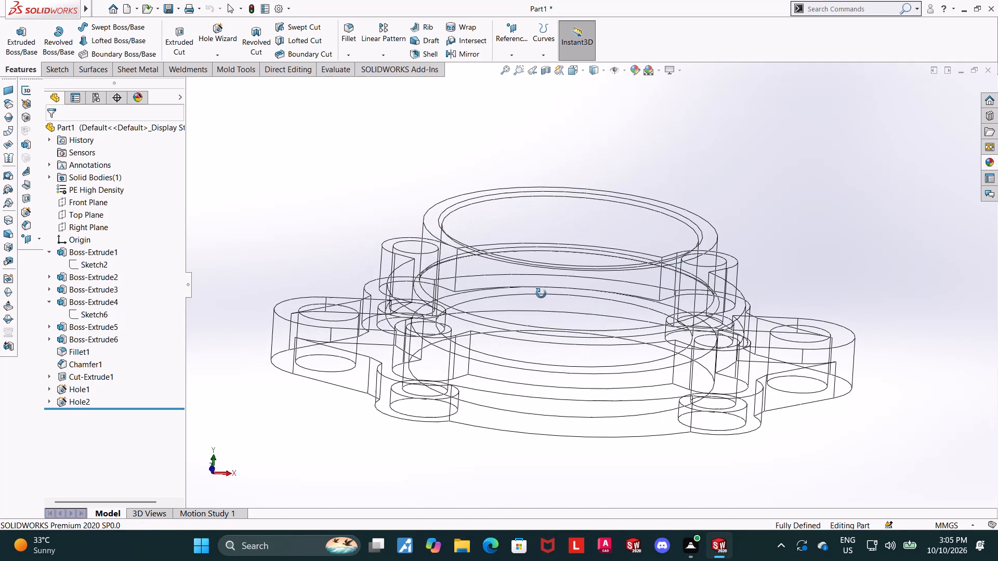
{"action": "middle_click_drag", "start_coordinate": [541, 293], "coordinate": [528, 240]}
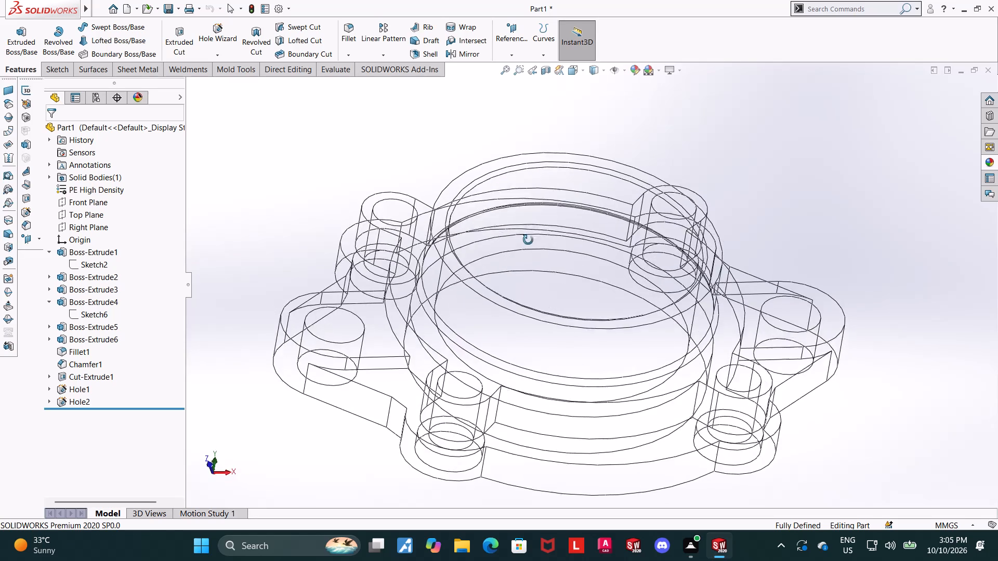
{"action": "middle_click_drag", "start_coordinate": [528, 240], "coordinate": [528, 338]}
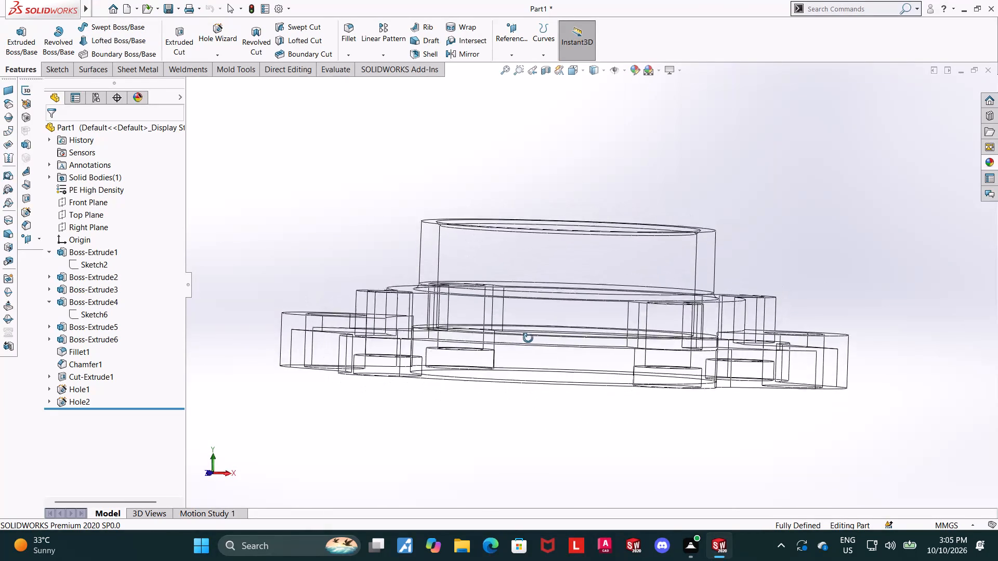
{"action": "middle_click_drag", "start_coordinate": [528, 338], "coordinate": [544, 389]}
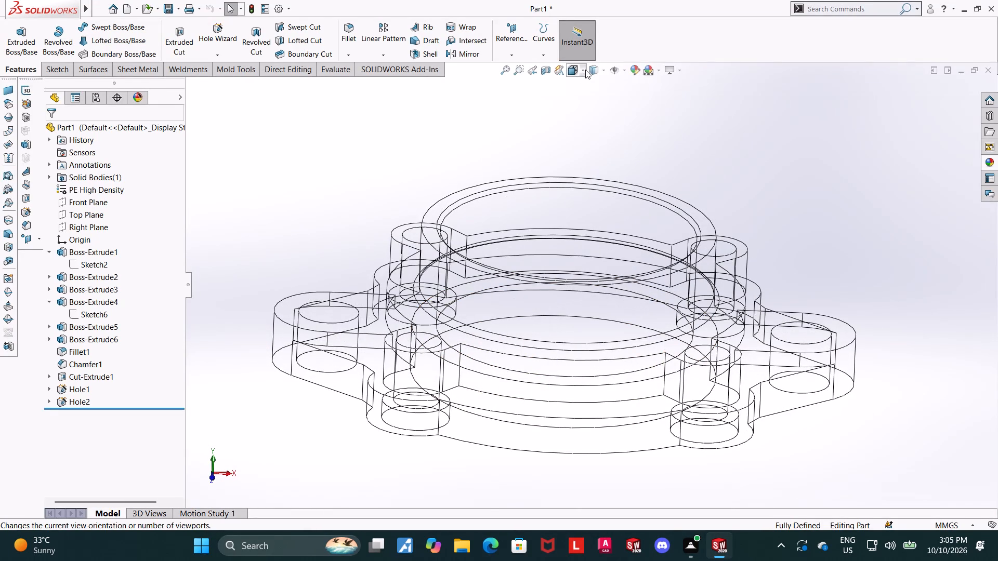
Examine the bore with hidden lines visible from the front, above and underneath, and restore the shaded-with-edges display.
{"action": "left_click", "coordinate": [600, 70]}
{"action": "left_click", "coordinate": [594, 125]}
{"action": "scroll", "coordinate": [581, 244], "scroll_direction": "up", "scroll_amount": 3}
{"action": "middle_click_drag", "start_coordinate": [568, 384], "coordinate": [582, 318]}
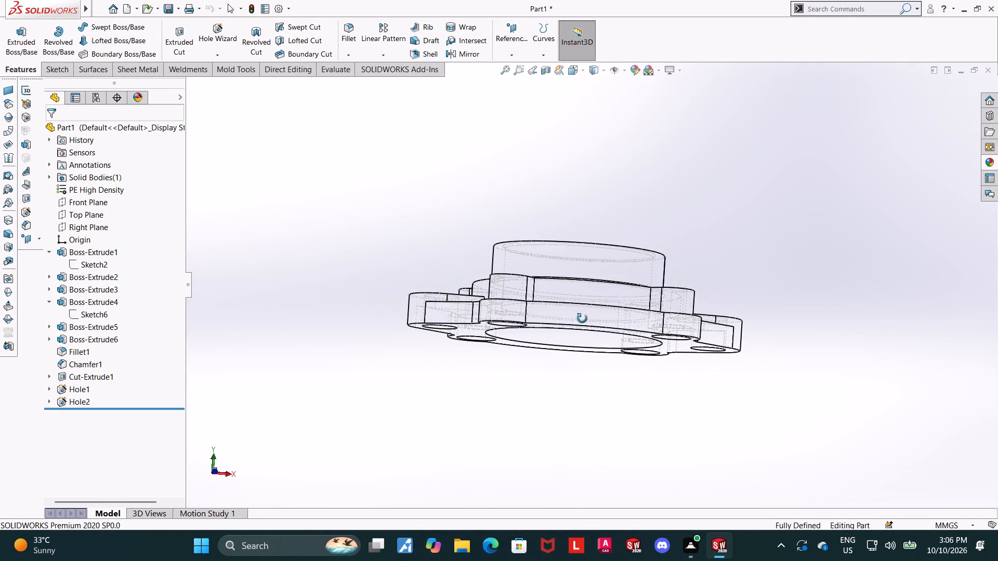
{"action": "middle_click_drag", "start_coordinate": [582, 318], "coordinate": [577, 330]}
{"action": "left_click", "coordinate": [573, 63]}
{"action": "left_click", "coordinate": [569, 72]}
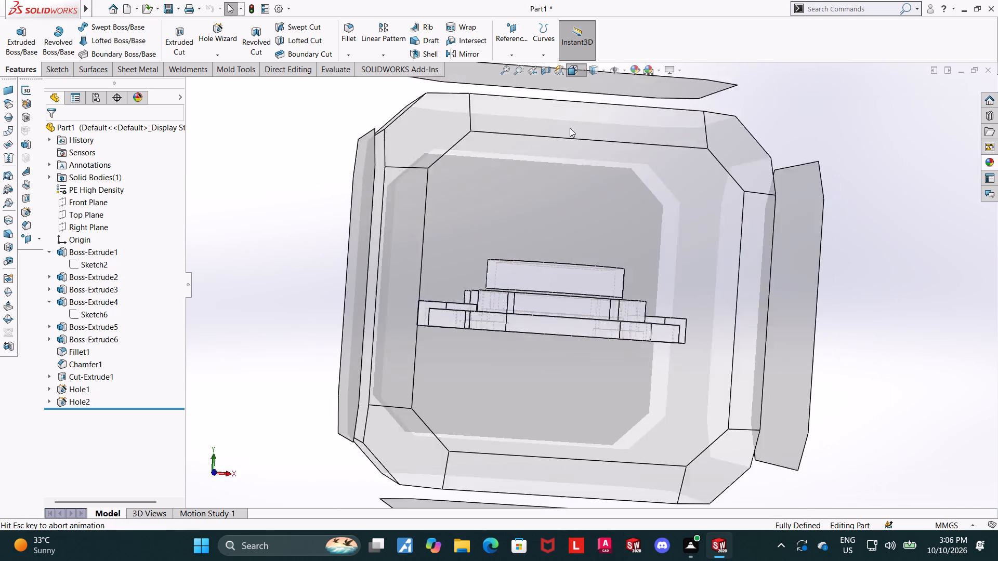
{"action": "left_click", "coordinate": [512, 327]}
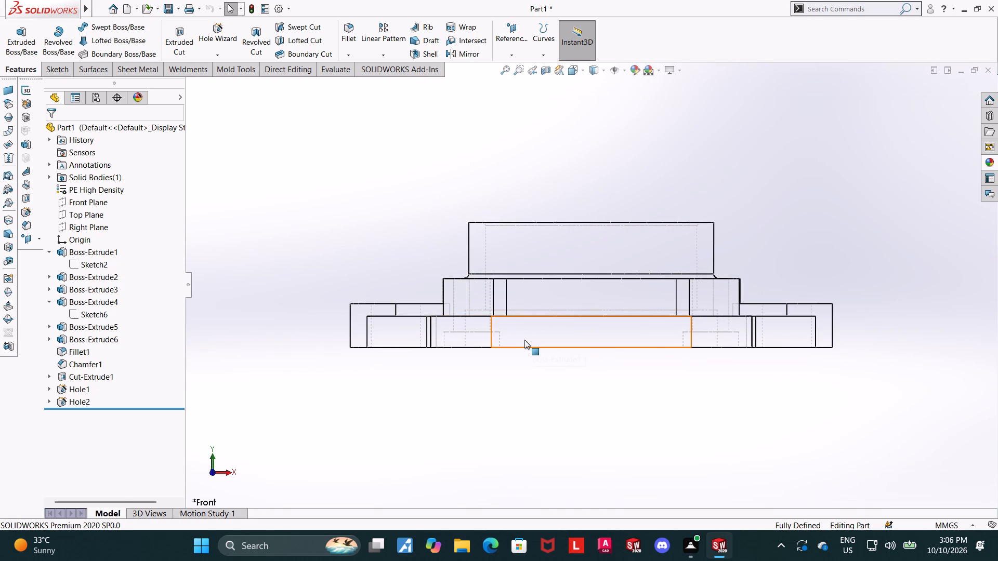
{"action": "scroll", "coordinate": [472, 291], "scroll_direction": "down", "scroll_amount": 2}
{"action": "middle_click_drag", "start_coordinate": [537, 304], "coordinate": [521, 383]}
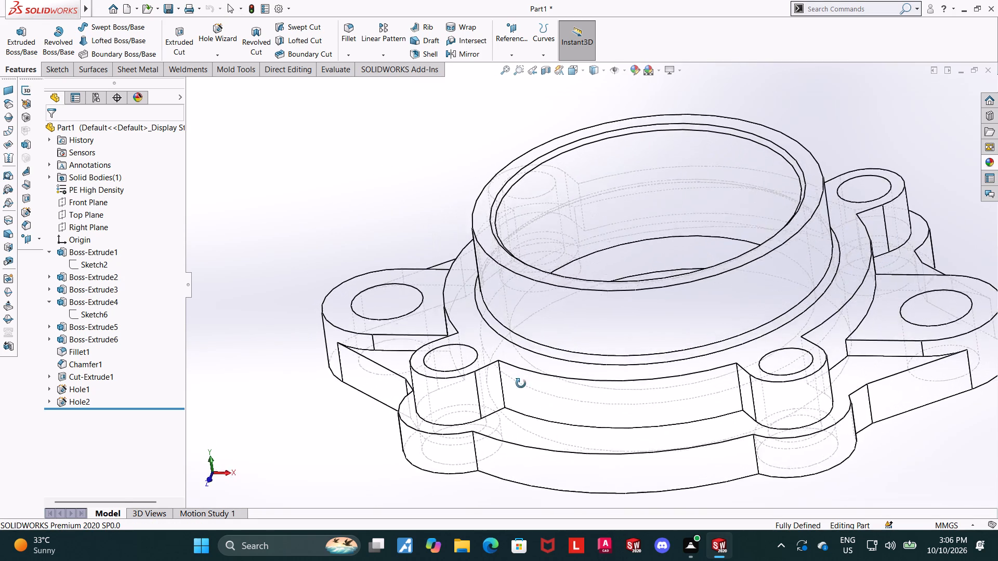
{"action": "middle_click_drag", "start_coordinate": [521, 383], "coordinate": [475, 143]}
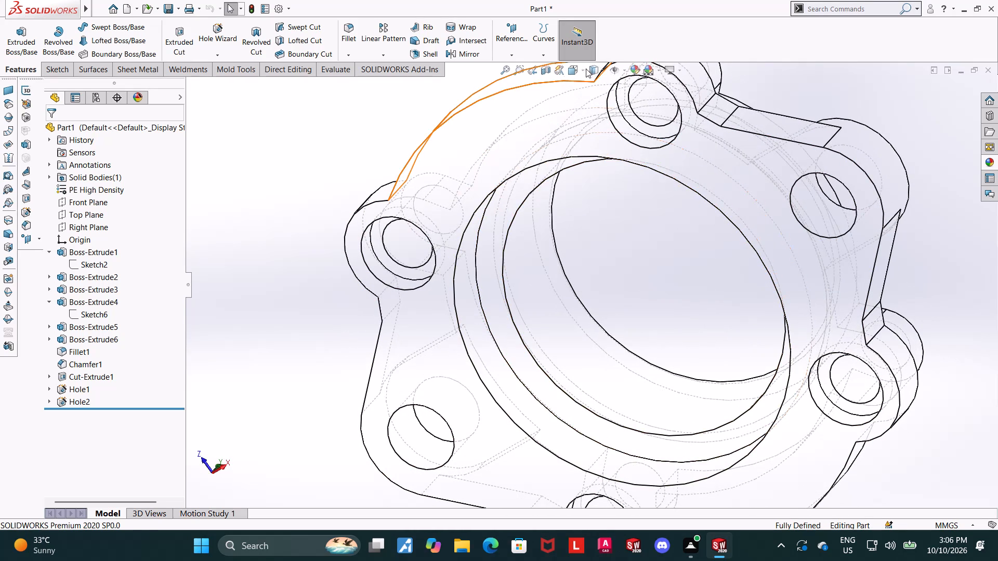
{"action": "left_click", "coordinate": [597, 65]}
{"action": "left_click", "coordinate": [592, 83]}
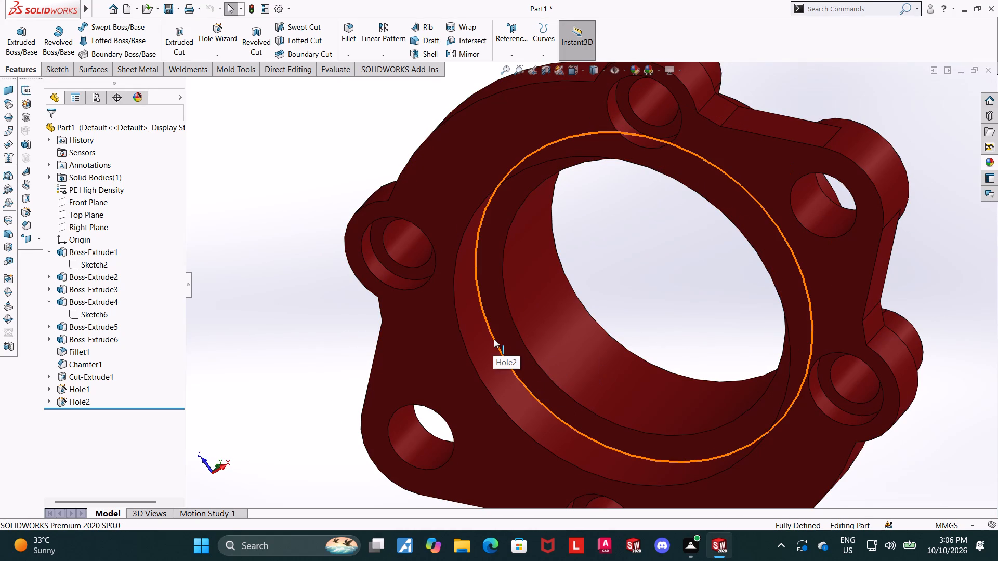
Fillet the inner edge where the central counterbore's wall meets its floor with a 2 mm radius.
{"action": "left_click", "coordinate": [355, 37]}
{"action": "key", "text": "2"}
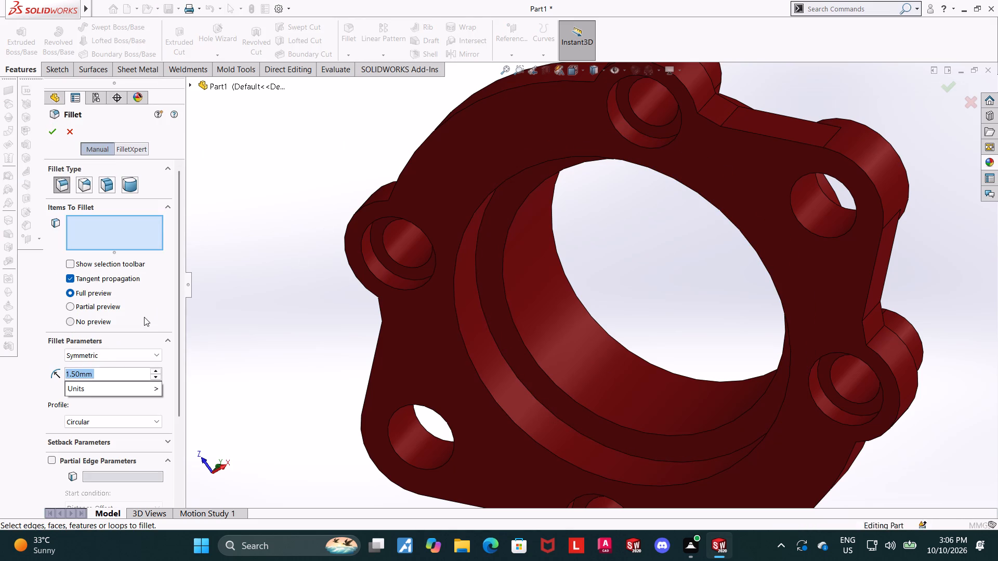
{"action": "key", "text": "Return"}
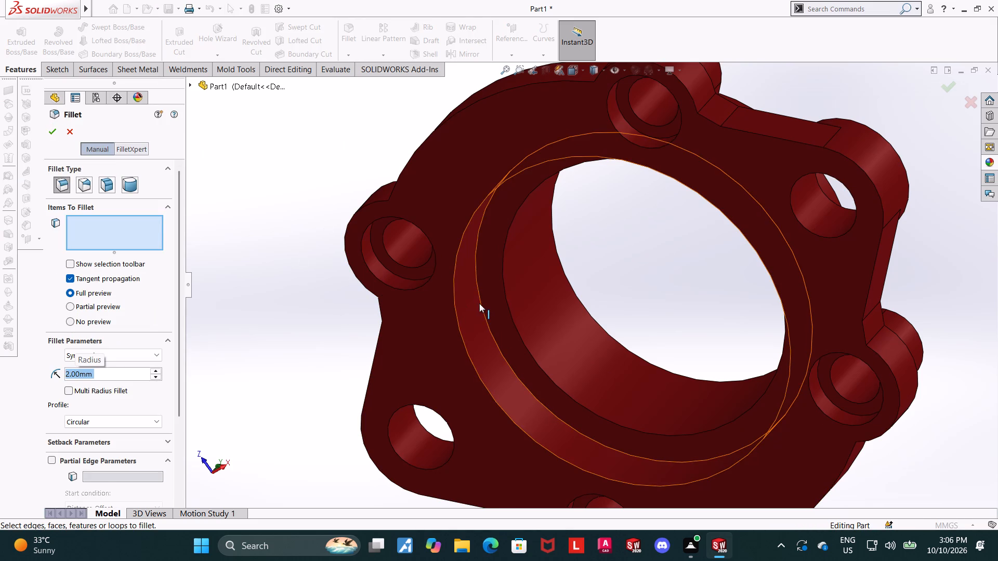
{"action": "left_click", "coordinate": [479, 303]}
{"action": "left_click", "coordinate": [45, 130]}
Examine the filleted part from underneath, from the side and from above.
{"action": "scroll", "coordinate": [317, 269], "scroll_direction": "up", "scroll_amount": 2}
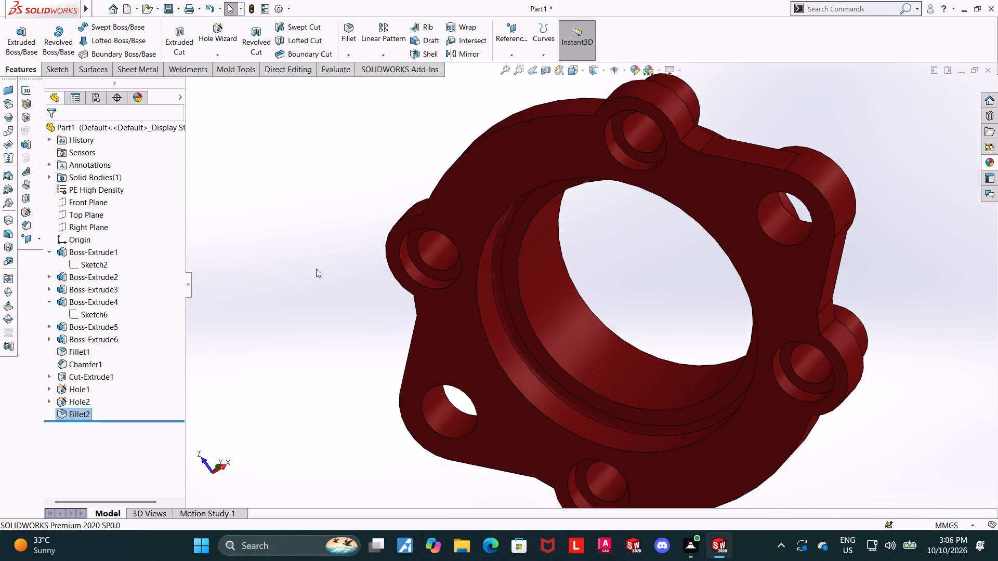
{"action": "scroll", "coordinate": [316, 269], "scroll_direction": "up", "scroll_amount": 1}
{"action": "middle_click_drag", "start_coordinate": [333, 263], "coordinate": [382, 375]}
{"action": "scroll", "coordinate": [393, 388], "scroll_direction": "up", "scroll_amount": 1}
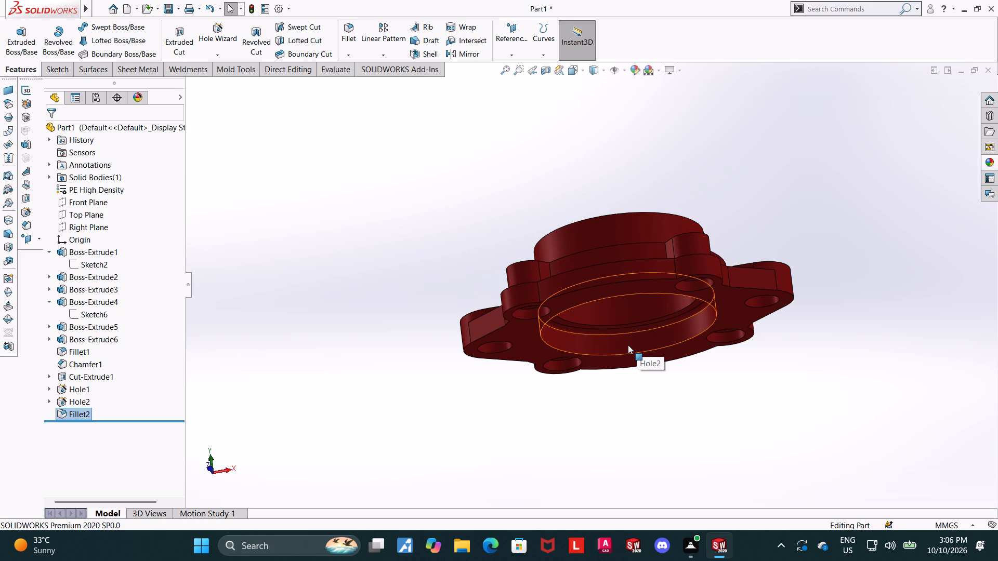
{"action": "middle_click_drag", "start_coordinate": [852, 282], "coordinate": [832, 358]}
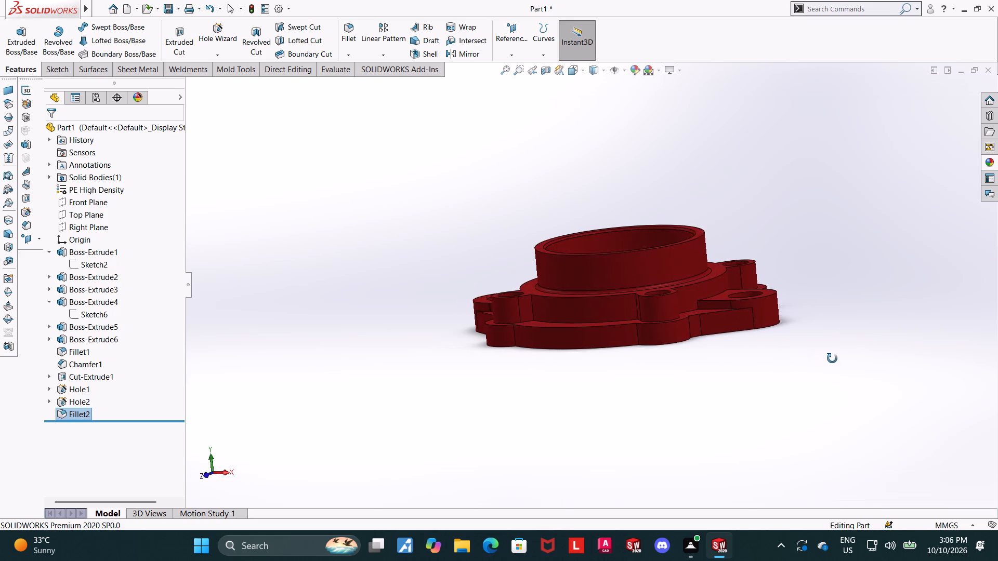
{"action": "middle_click_drag", "start_coordinate": [832, 358], "coordinate": [863, 353]}
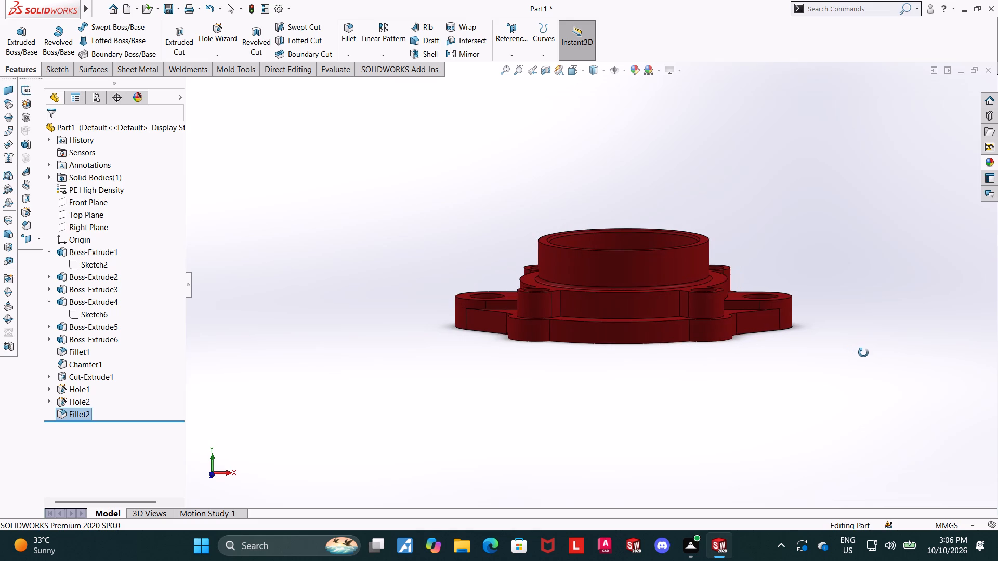
{"action": "middle_click_drag", "start_coordinate": [863, 353], "coordinate": [857, 353]}
{"action": "scroll", "coordinate": [726, 276], "scroll_direction": "up", "scroll_amount": 3}
{"action": "scroll", "coordinate": [721, 276], "scroll_direction": "down", "scroll_amount": 4}
{"action": "scroll", "coordinate": [654, 282], "scroll_direction": "up", "scroll_amount": 1}
{"action": "middle_click_drag", "start_coordinate": [653, 285], "coordinate": [654, 326]}
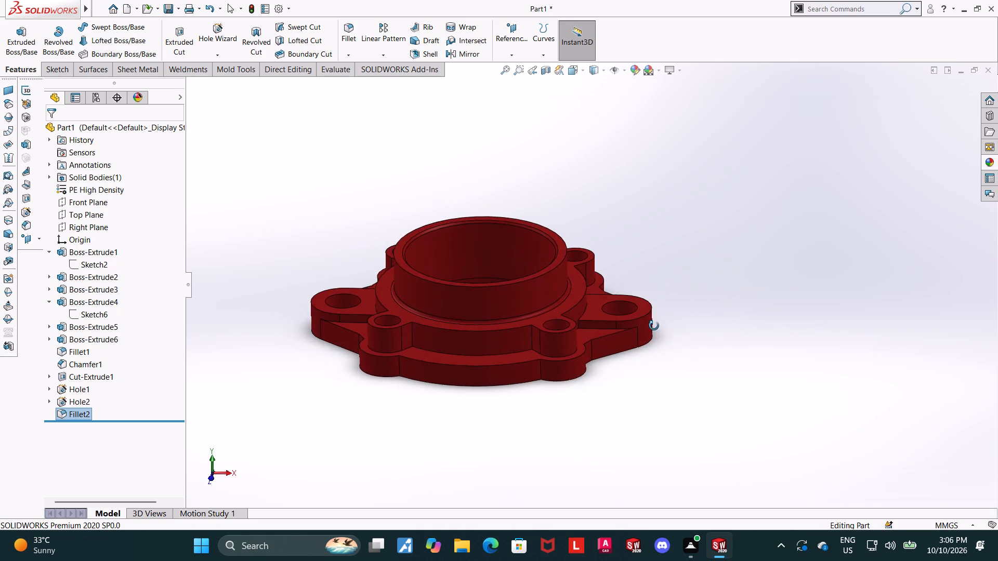
Chamfer the central counterbore's circular rim on the bottom face with a 1 mm distance at 45 degrees.
{"action": "middle_click_drag", "start_coordinate": [654, 326], "coordinate": [647, 130]}
{"action": "scroll", "coordinate": [489, 262], "scroll_direction": "down", "scroll_amount": 3}
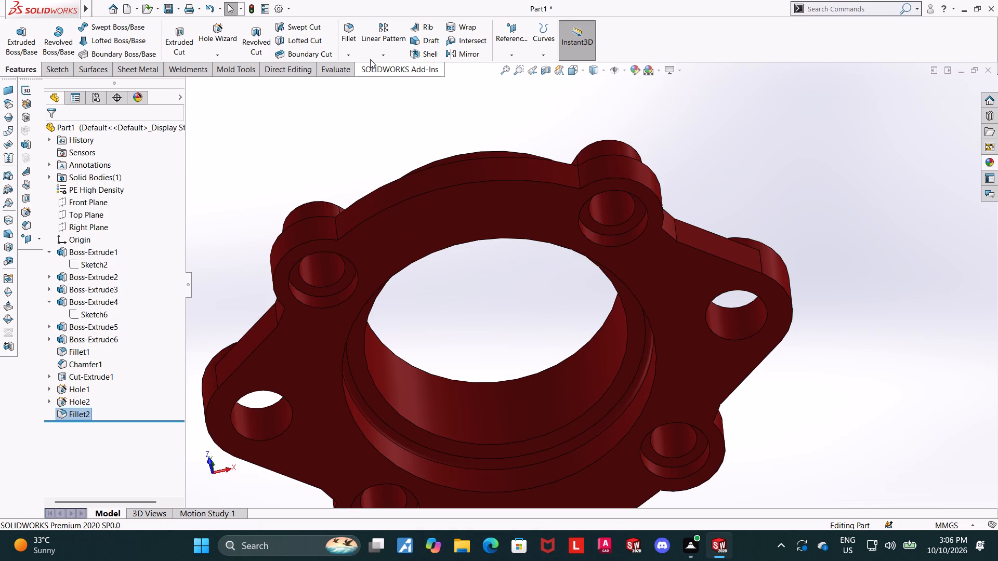
{"action": "left_click", "coordinate": [353, 52]}
{"action": "left_click", "coordinate": [353, 81]}
{"action": "scroll", "coordinate": [372, 158], "scroll_direction": "up", "scroll_amount": 2}
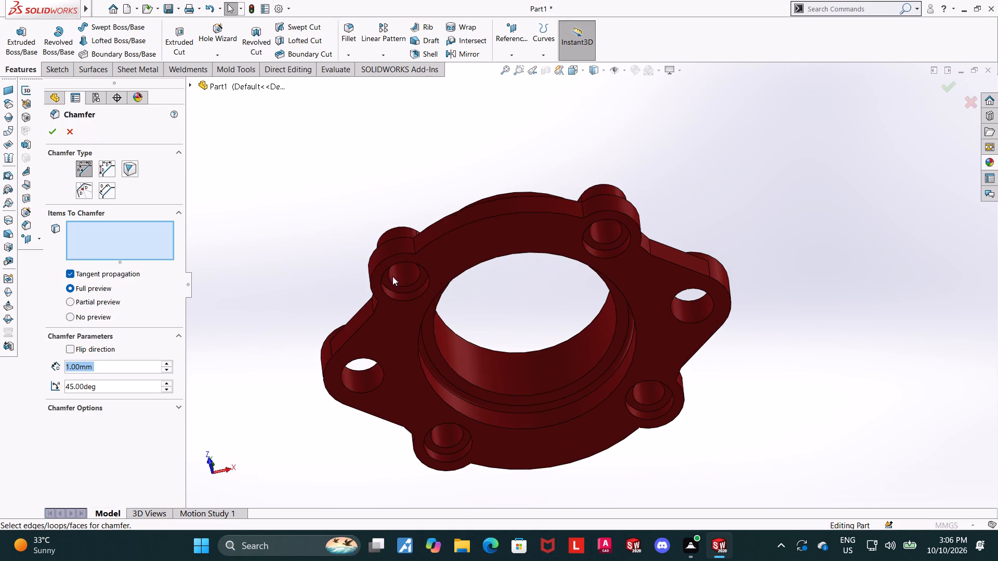
{"action": "middle_click_drag", "start_coordinate": [393, 287], "coordinate": [364, 289]}
{"action": "left_click", "coordinate": [425, 379]}
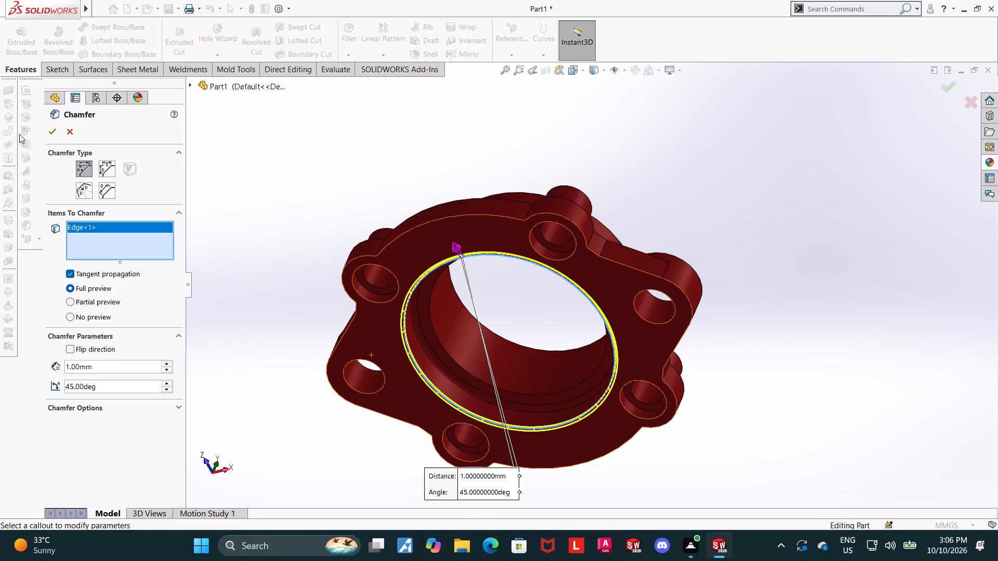
{"action": "left_click", "coordinate": [47, 132]}
{"action": "left_click", "coordinate": [527, 159]}
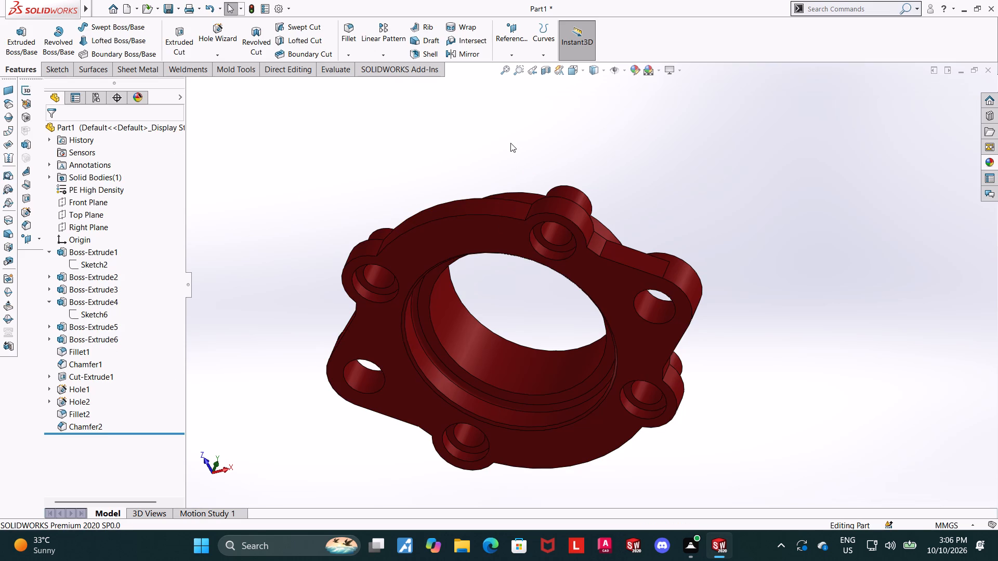
Check the counterbore's fillet and chamfer with hidden lines visible, from the front view and from underneath.
{"action": "middle_click_drag", "start_coordinate": [510, 144], "coordinate": [556, 267]}
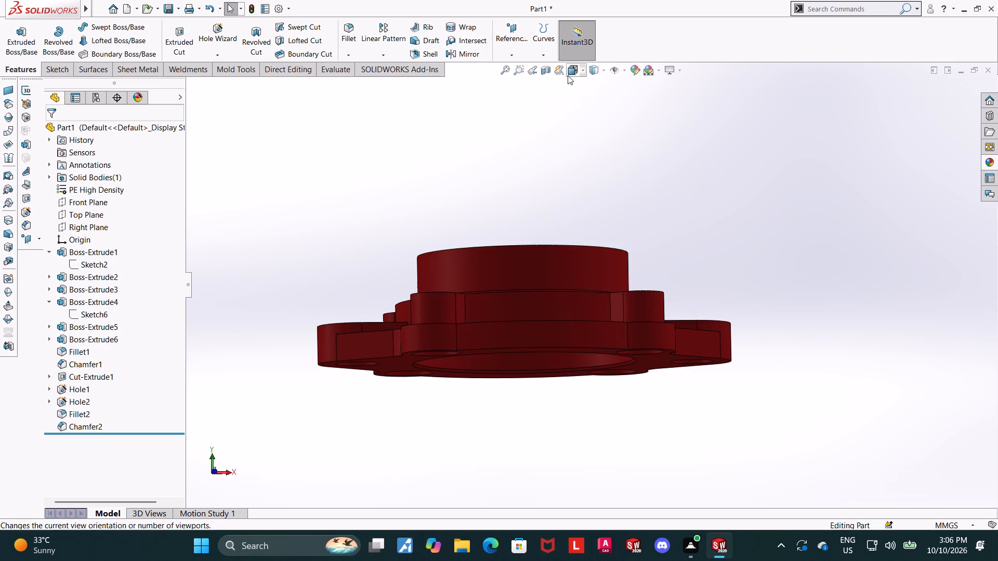
{"action": "left_click", "coordinate": [569, 75]}
{"action": "left_click", "coordinate": [492, 291]}
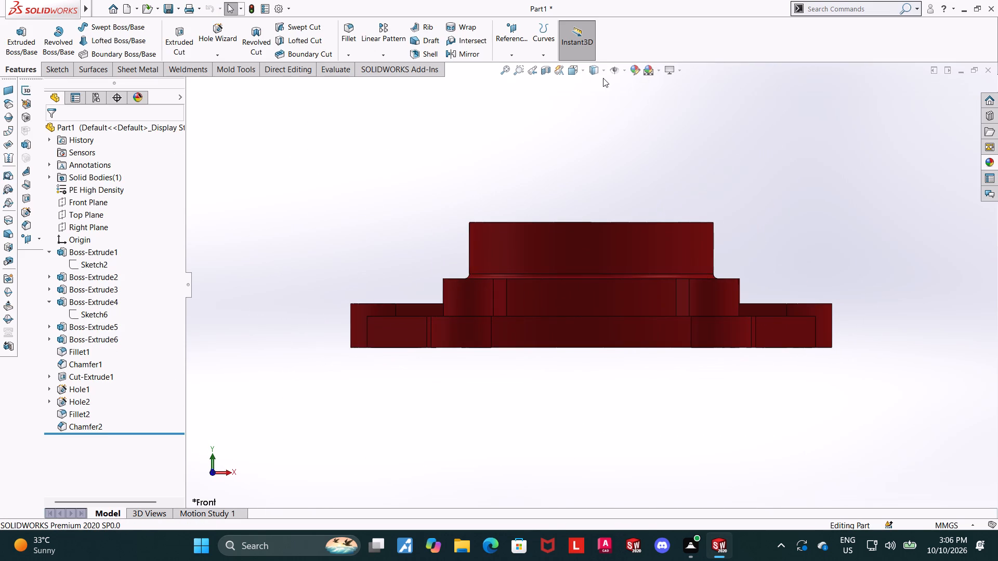
{"action": "left_click", "coordinate": [602, 74]}
{"action": "left_click", "coordinate": [599, 133]}
{"action": "scroll", "coordinate": [763, 229], "scroll_direction": "down", "scroll_amount": 2}
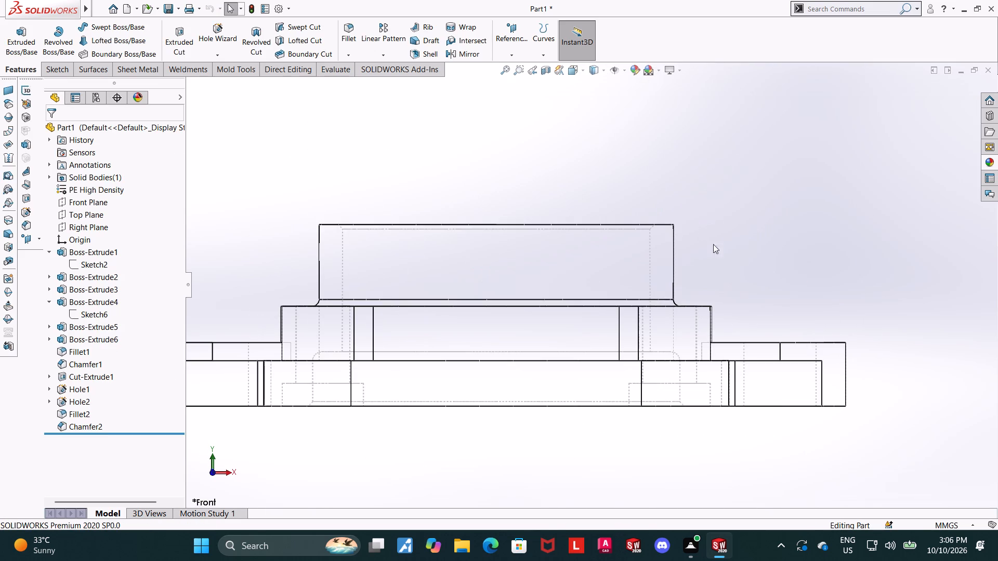
{"action": "scroll", "coordinate": [281, 435], "scroll_direction": "down", "scroll_amount": 2}
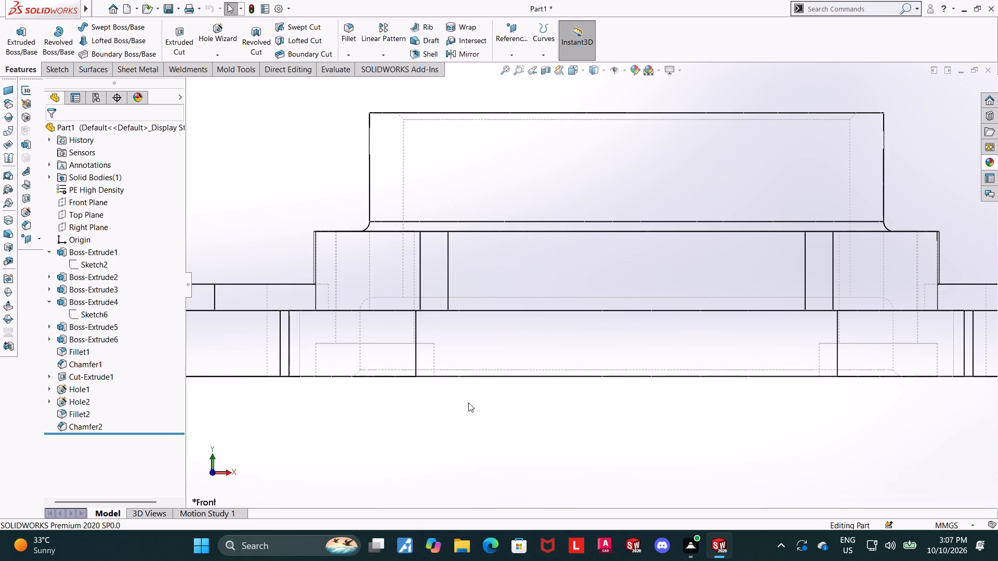
{"action": "scroll", "coordinate": [468, 403], "scroll_direction": "up", "scroll_amount": 1}
{"action": "scroll", "coordinate": [573, 302], "scroll_direction": "down", "scroll_amount": 1}
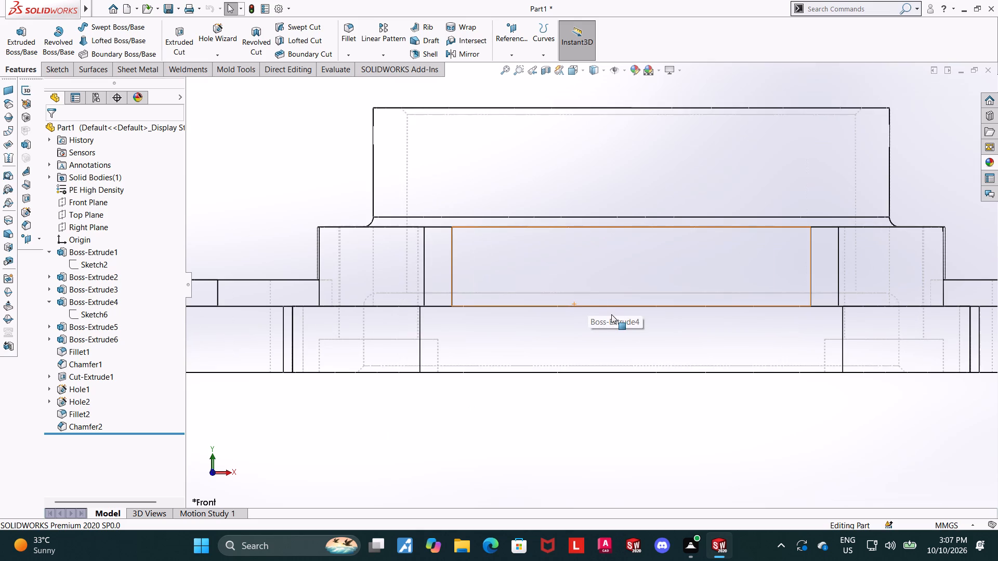
{"action": "scroll", "coordinate": [611, 314], "scroll_direction": "up", "scroll_amount": 1}
{"action": "scroll", "coordinate": [593, 377], "scroll_direction": "up", "scroll_amount": 1}
{"action": "middle_click_drag", "start_coordinate": [590, 375], "coordinate": [579, 246]}
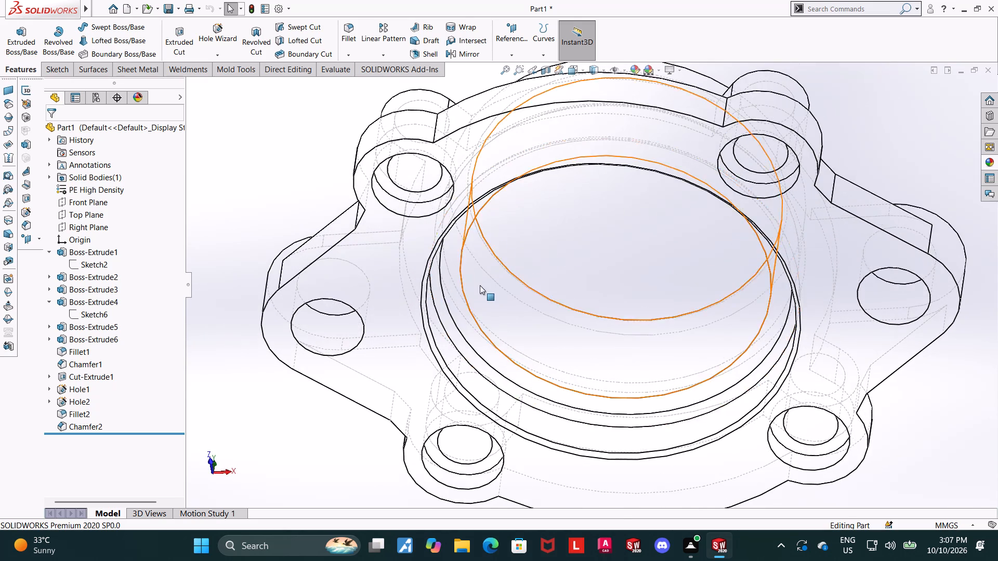
{"action": "scroll", "coordinate": [480, 285], "scroll_direction": "down", "scroll_amount": 3}
{"action": "middle_click_drag", "start_coordinate": [483, 298], "coordinate": [467, 302]}
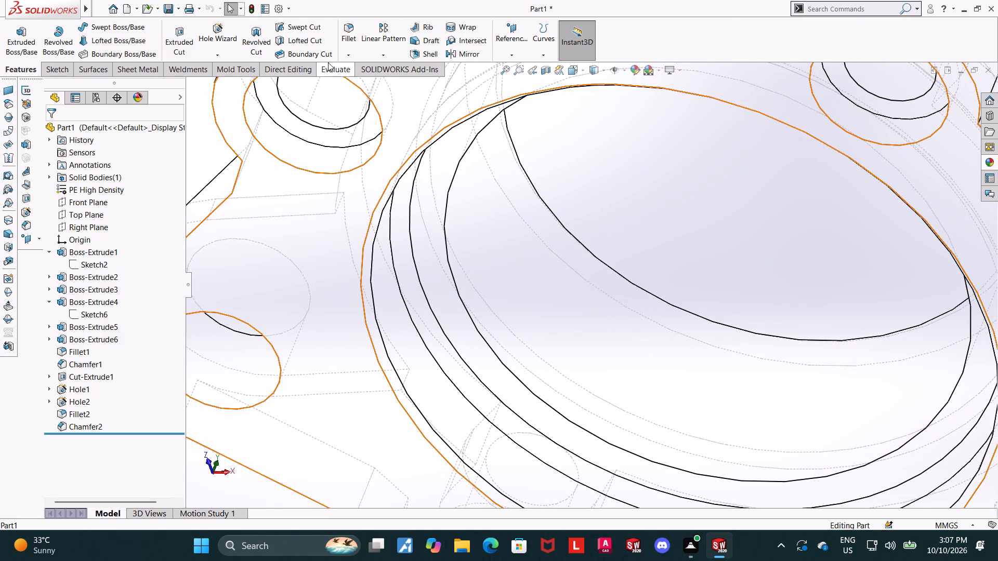
Measure from the upper edge of the central counterbore's fillet to the counterbore's floor face.
{"action": "left_click", "coordinate": [328, 66]}
{"action": "left_click", "coordinate": [108, 35]}
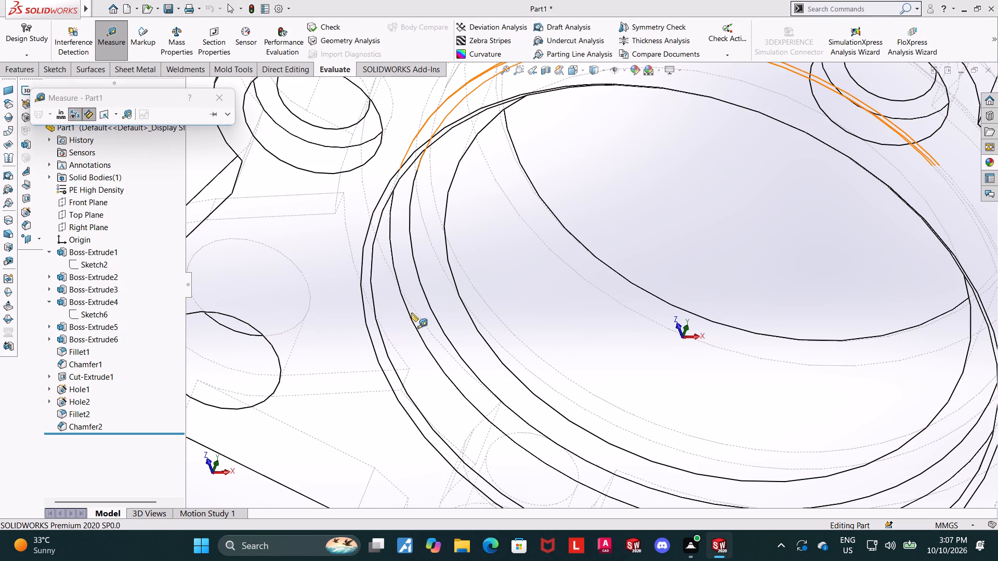
{"action": "left_click", "coordinate": [409, 313]}
{"action": "left_click", "coordinate": [437, 290]}
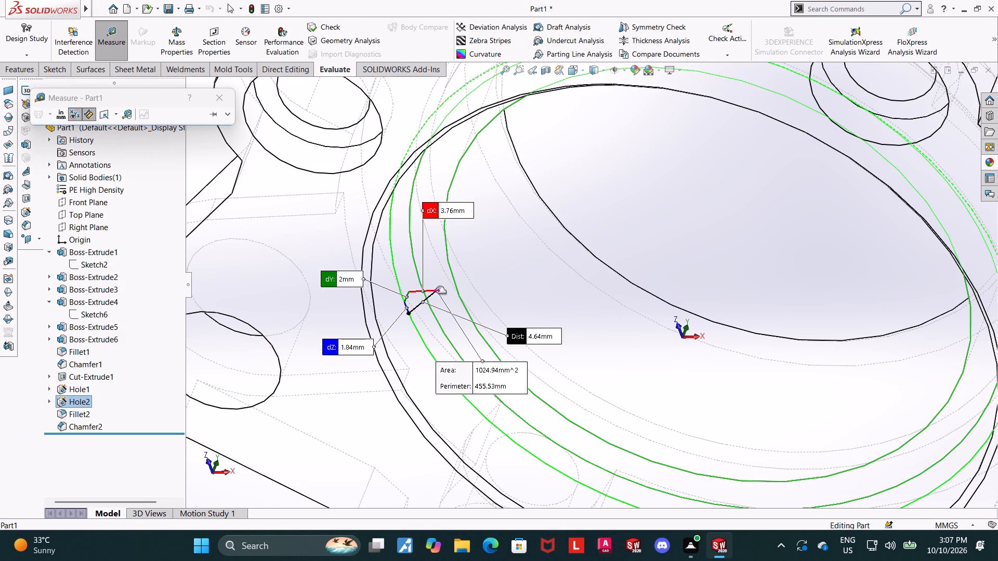
{"action": "scroll", "coordinate": [435, 288], "scroll_direction": "up", "scroll_amount": 4}
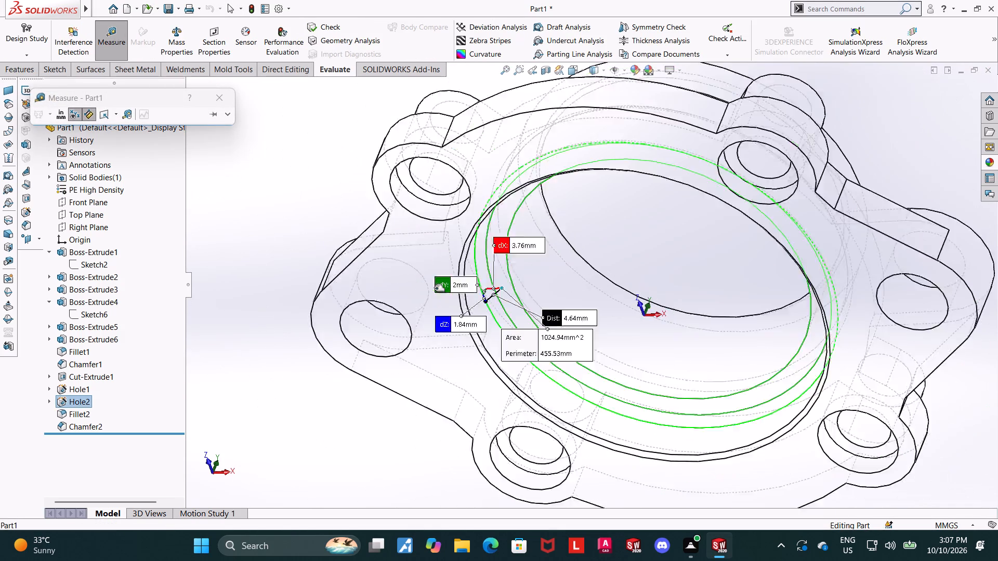
{"action": "scroll", "coordinate": [435, 288], "scroll_direction": "up", "scroll_amount": 1}
{"action": "key", "text": "Escape"}
Switch the part's display style to Shaded With Edges.
{"action": "middle_click_drag", "start_coordinate": [541, 286], "coordinate": [563, 407]}
{"action": "scroll", "coordinate": [601, 367], "scroll_direction": "up", "scroll_amount": 3}
{"action": "scroll", "coordinate": [677, 286], "scroll_direction": "down", "scroll_amount": 3}
{"action": "middle_click_drag", "start_coordinate": [676, 319], "coordinate": [674, 394]}
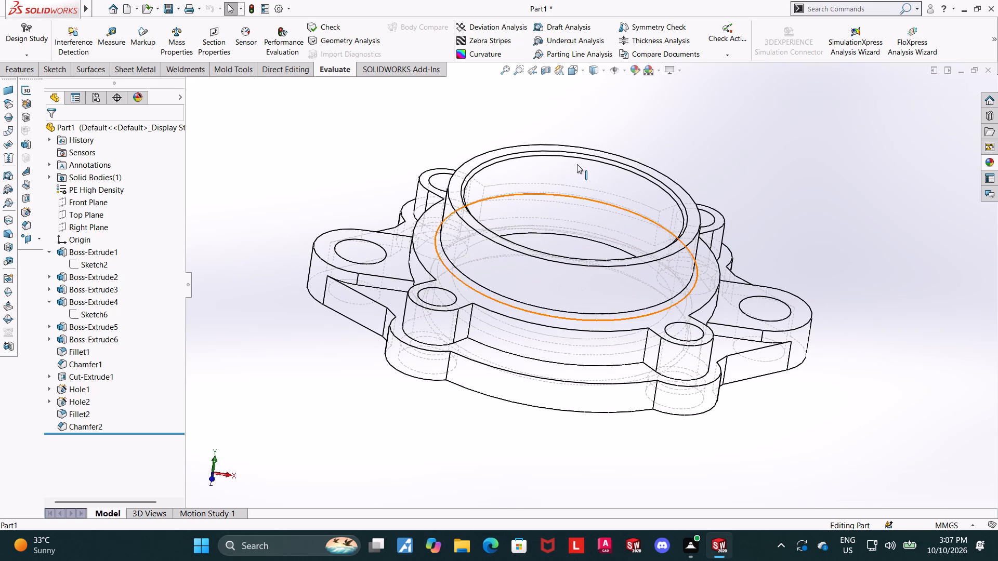
{"action": "left_click", "coordinate": [601, 67]}
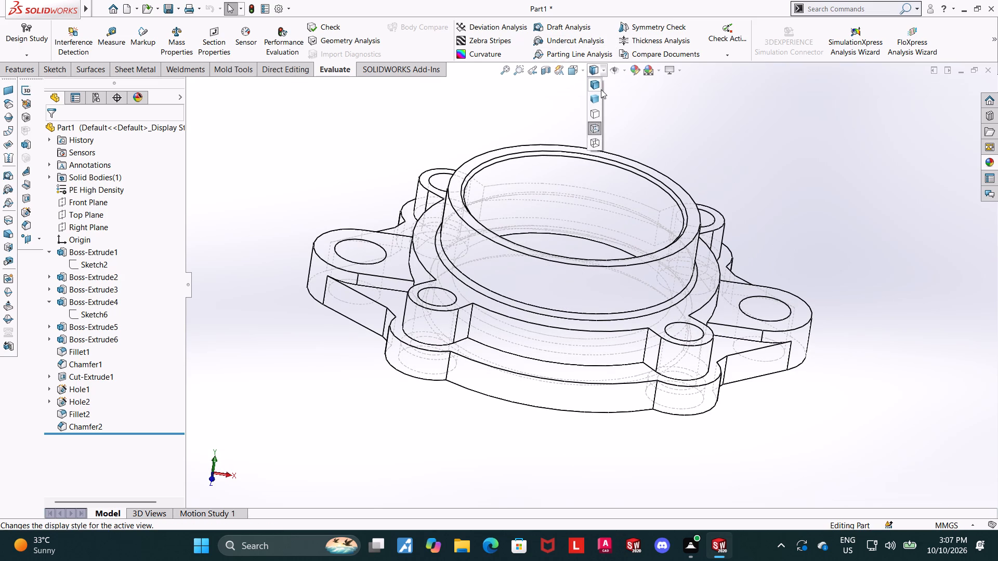
{"action": "left_click", "coordinate": [594, 86]}
Examine the shaded part's ring, ears and corner bosses in the isometric view and from the front.
{"action": "scroll", "coordinate": [679, 183], "scroll_direction": "up", "scroll_amount": 2}
{"action": "middle_click_drag", "start_coordinate": [723, 181], "coordinate": [702, 194]}
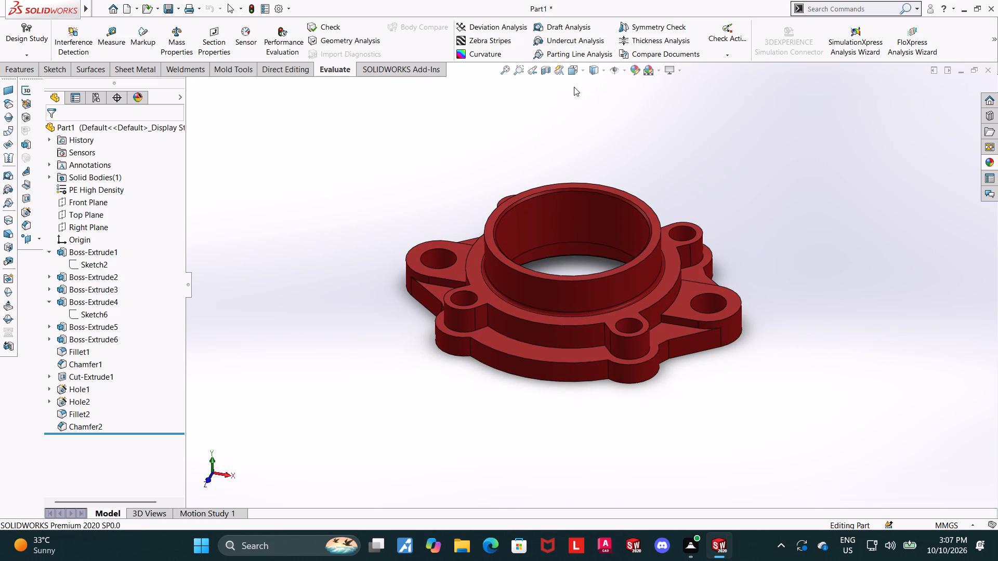
{"action": "left_click", "coordinate": [573, 74]}
{"action": "left_click", "coordinate": [520, 319]}
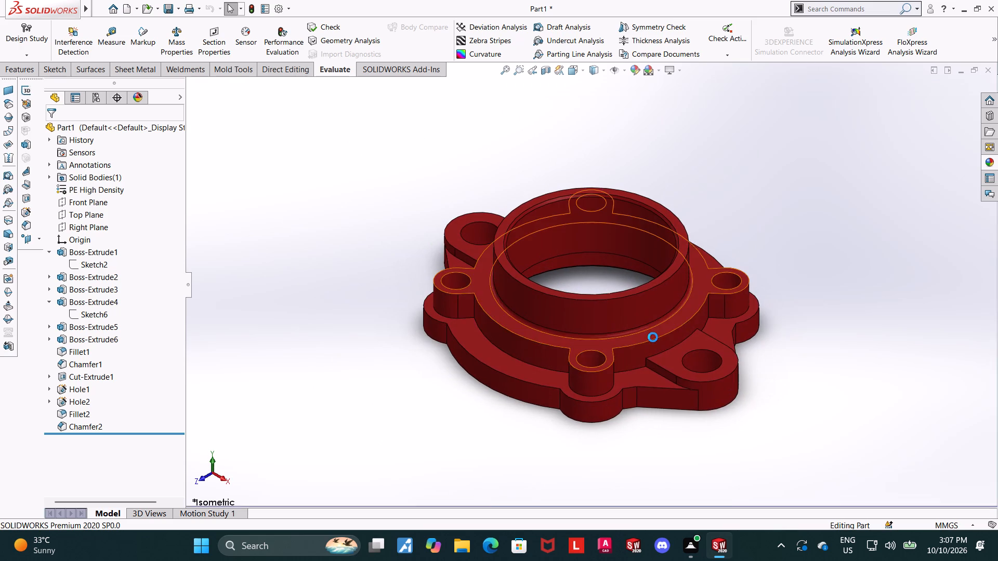
{"action": "scroll", "coordinate": [661, 334], "scroll_direction": "down", "scroll_amount": 1}
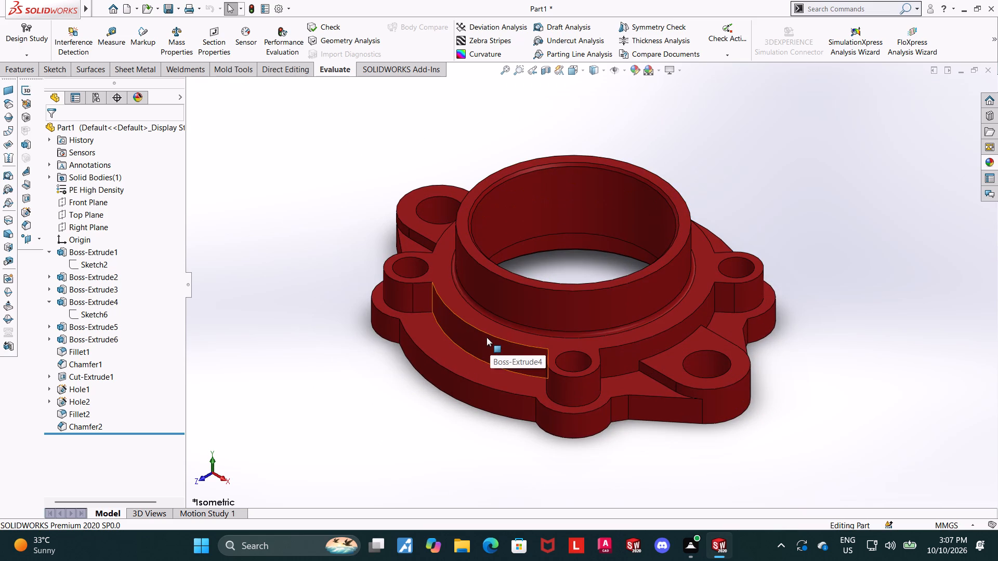
{"action": "scroll", "coordinate": [487, 337], "scroll_direction": "up", "scroll_amount": 1}
{"action": "middle_click_drag", "start_coordinate": [501, 335], "coordinate": [550, 349]}
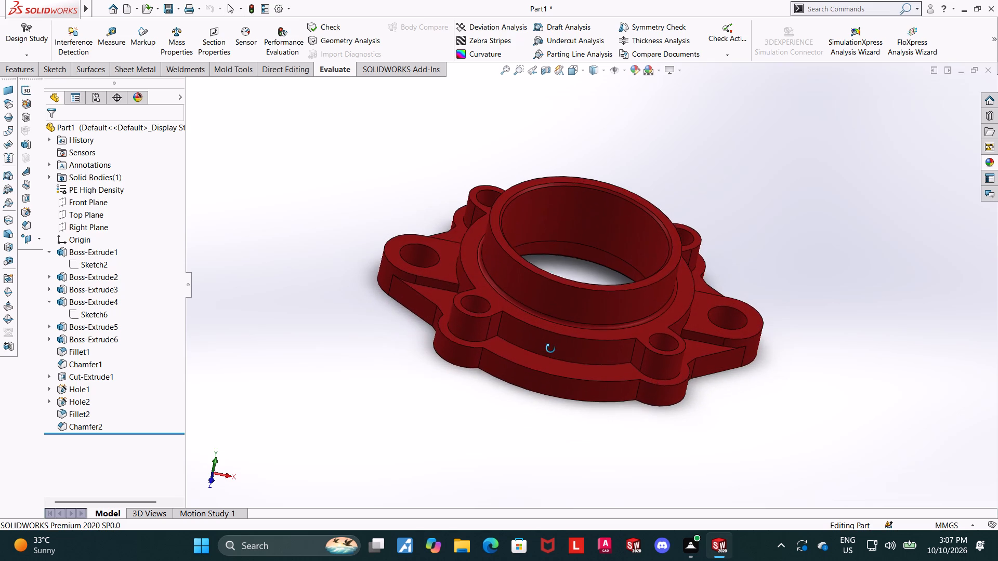
{"action": "middle_click_drag", "start_coordinate": [550, 349], "coordinate": [550, 350]}
Start a new sketch on the base flange's upper face and view it normal to the sketch plane.
{"action": "left_click", "coordinate": [577, 369]}
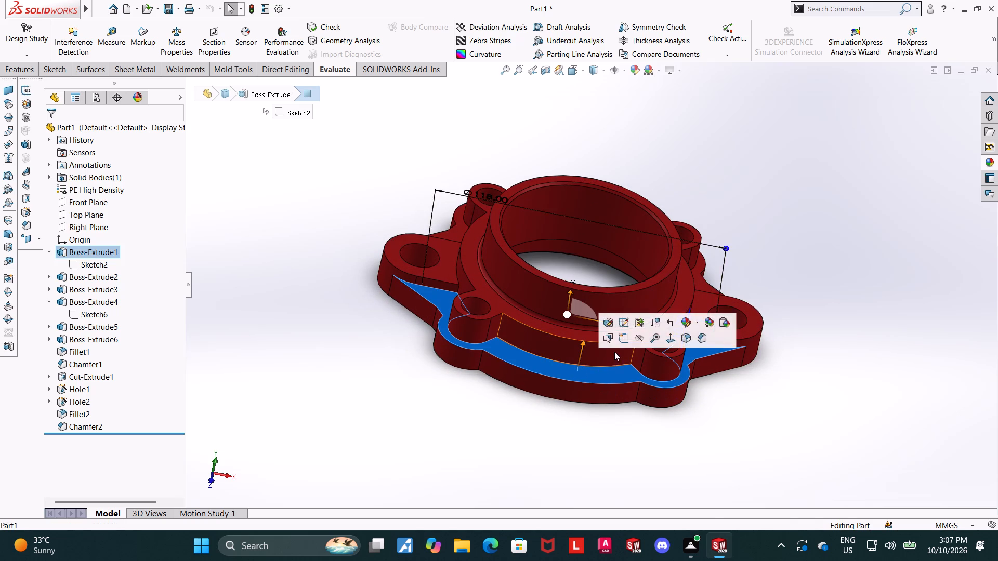
{"action": "left_click", "coordinate": [622, 336]}
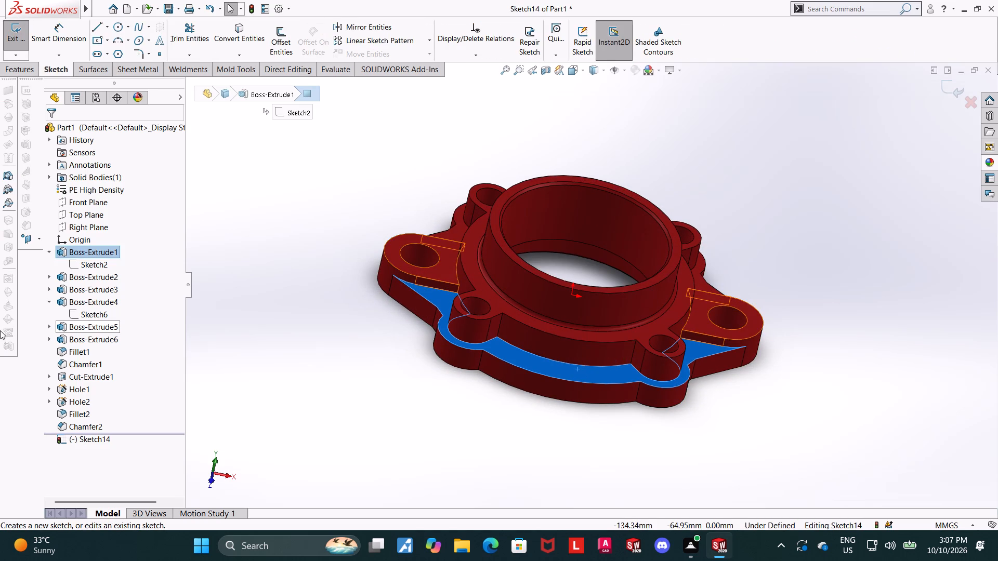
{"action": "left_click", "coordinate": [101, 443]}
{"action": "left_click", "coordinate": [127, 432]}
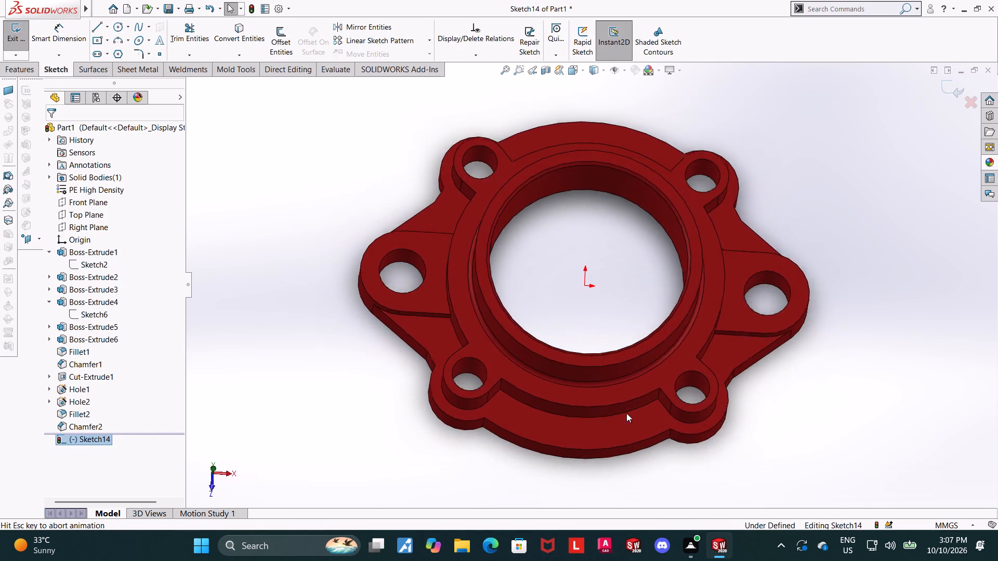
{"action": "scroll", "coordinate": [625, 292], "scroll_direction": "up", "scroll_amount": 3}
{"action": "scroll", "coordinate": [638, 177], "scroll_direction": "down", "scroll_amount": 2}
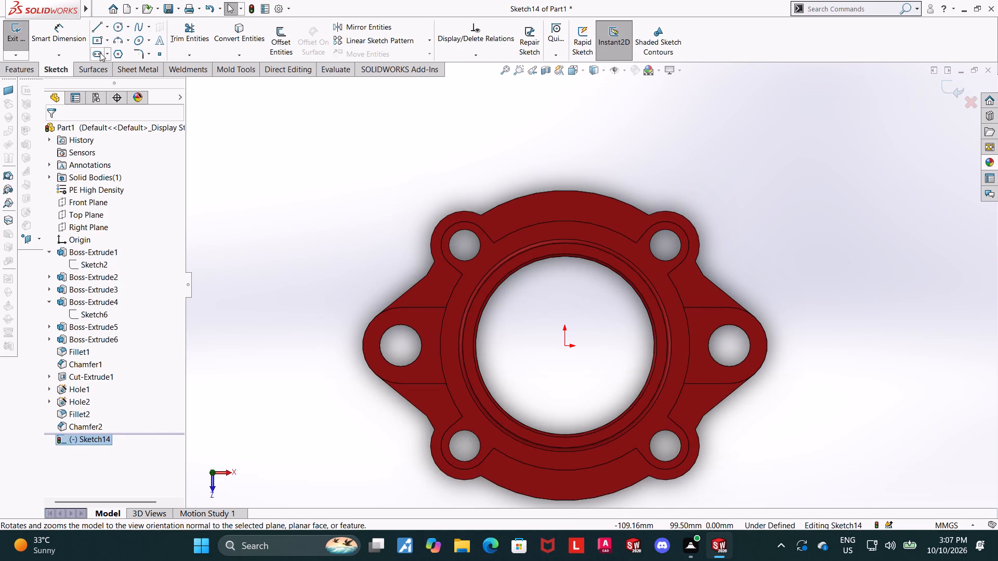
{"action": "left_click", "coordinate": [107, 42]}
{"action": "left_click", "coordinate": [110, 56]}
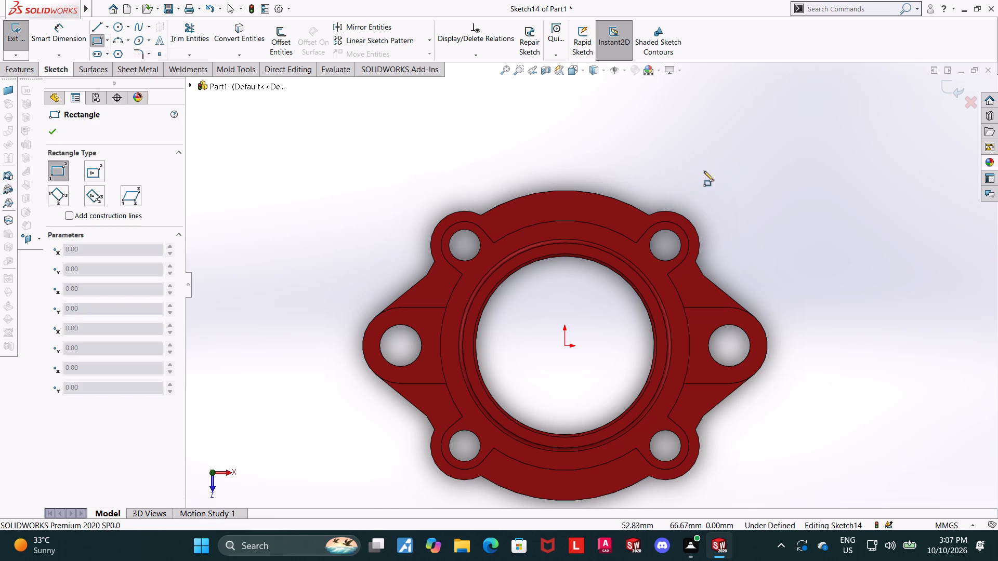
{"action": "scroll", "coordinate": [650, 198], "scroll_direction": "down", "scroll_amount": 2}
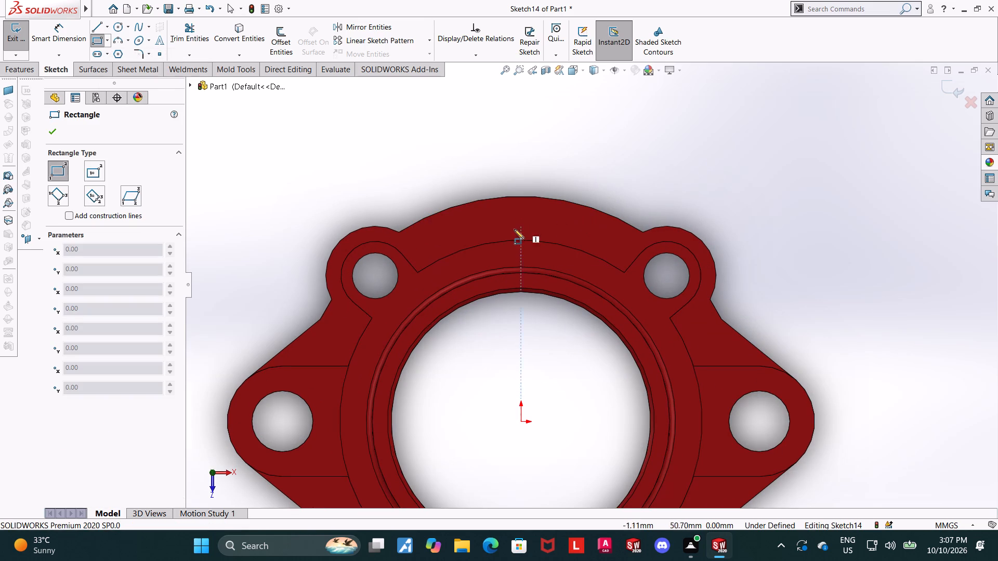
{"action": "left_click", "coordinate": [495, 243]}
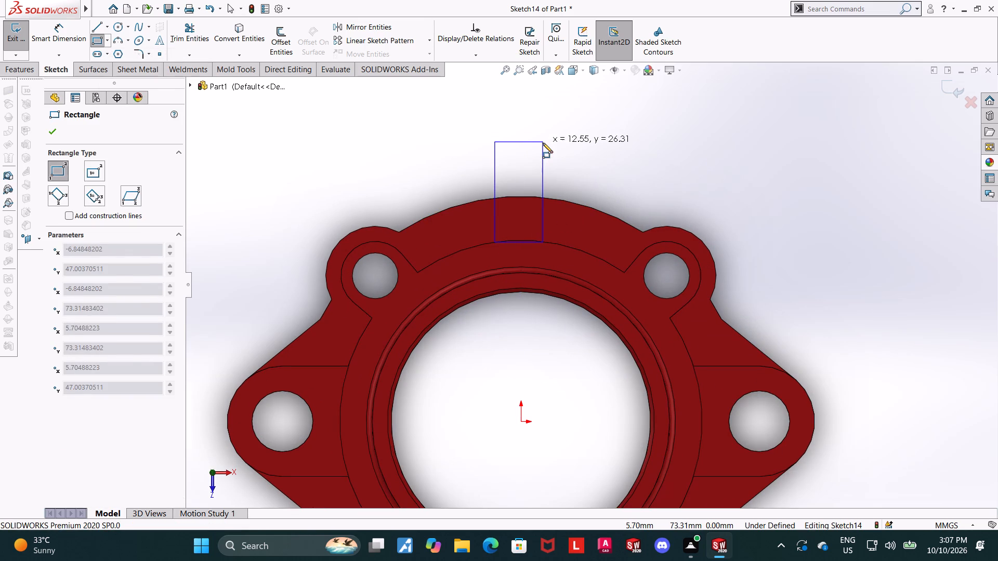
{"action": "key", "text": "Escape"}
Sketch a corner rectangle about 10.5 mm wide, extending from inside the raised tier's arc outward past the flange rim.
{"action": "left_click", "coordinate": [98, 40]}
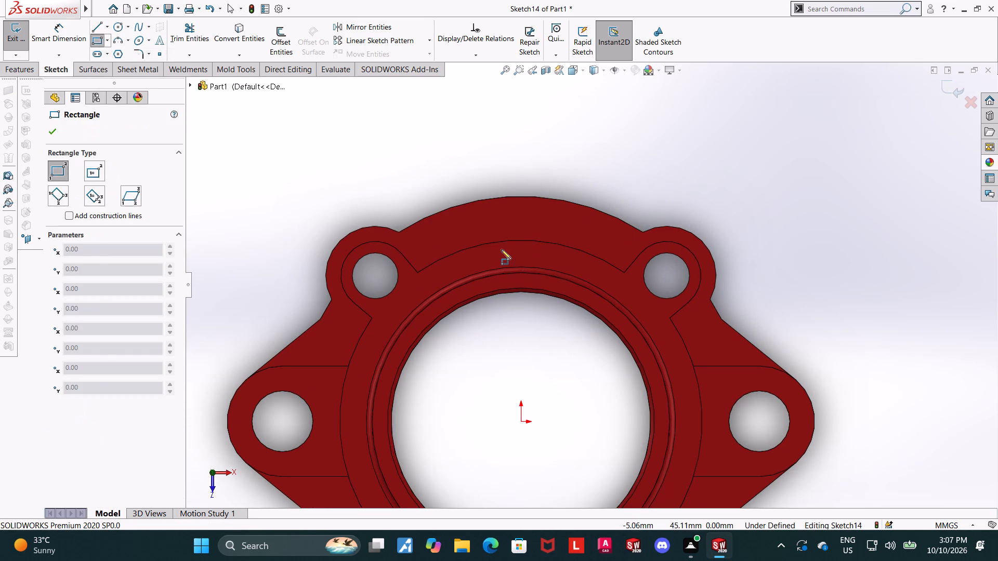
{"action": "left_click", "coordinate": [501, 249]}
{"action": "left_click", "coordinate": [541, 146]}
{"action": "key", "text": "Escape"}
{"action": "key", "text": "Escape"}
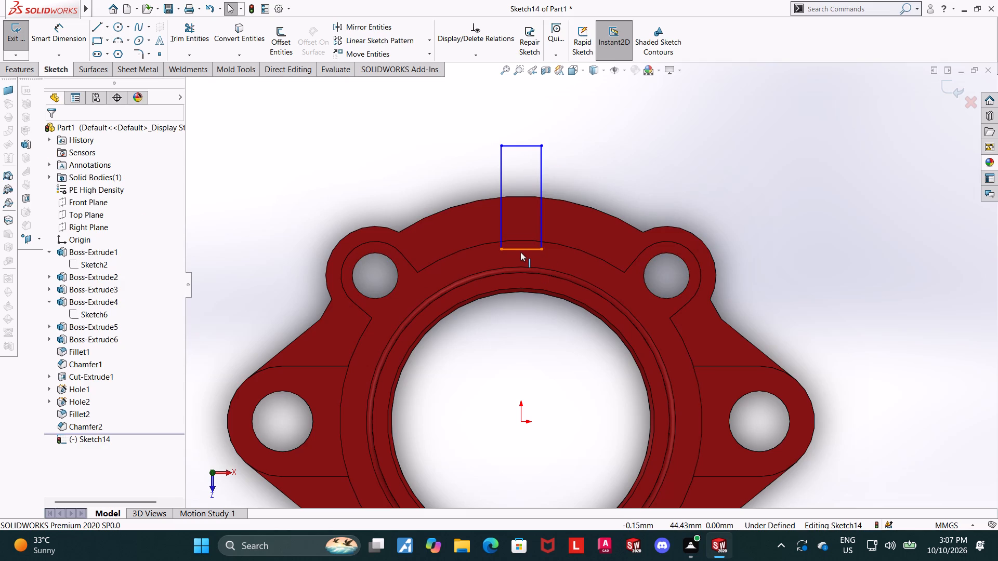
Add a vertical relation between the midpoint of the rectangle's inner short side and the origin.
{"action": "left_click", "coordinate": [520, 251]}
{"action": "left_click", "coordinate": [519, 421], "text": "ctrl"}
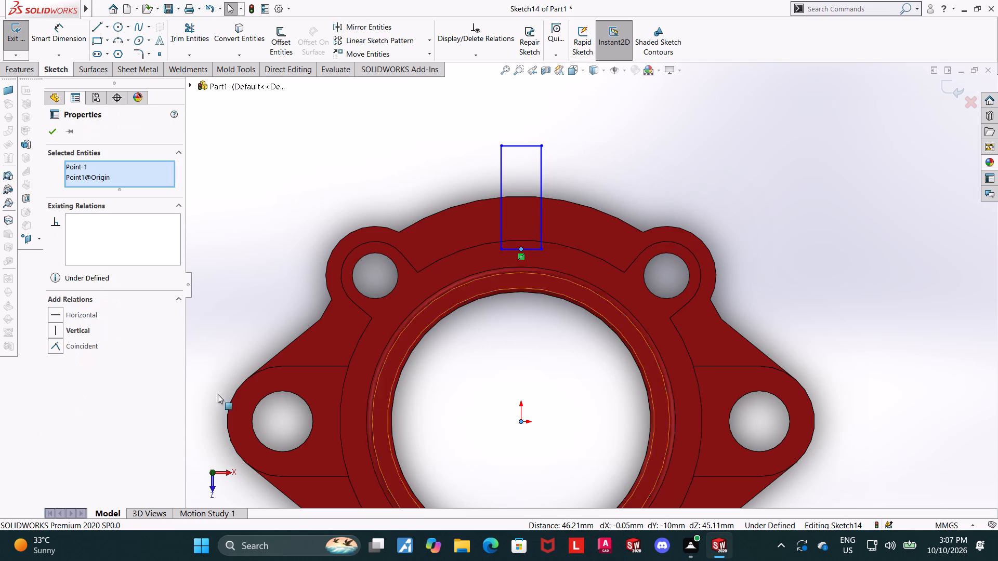
{"action": "left_click", "coordinate": [52, 333]}
{"action": "key", "text": "Escape"}
Dimension the rectangle's width as 10 mm.
{"action": "left_click", "coordinate": [55, 31]}
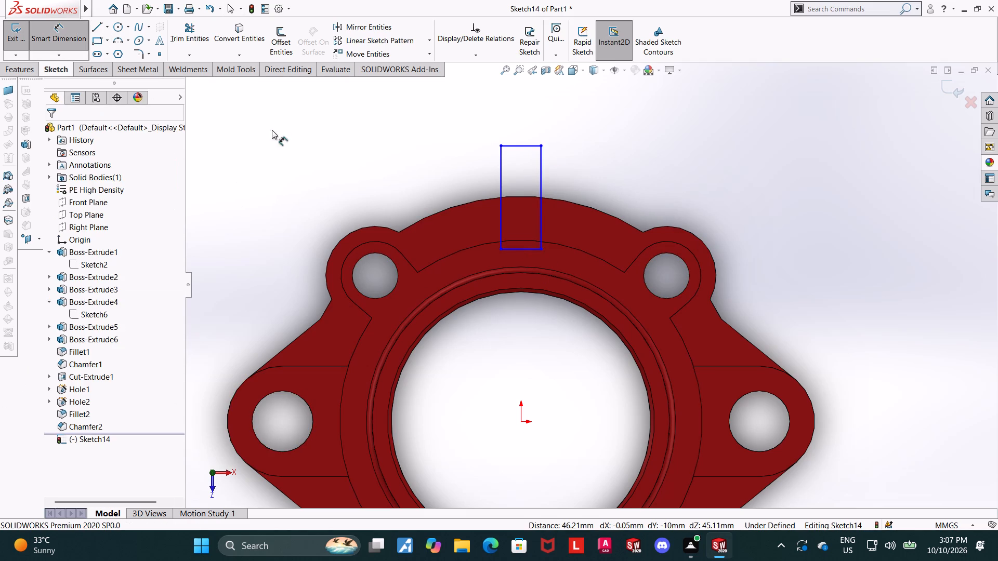
{"action": "left_click", "coordinate": [528, 146]}
{"action": "left_click", "coordinate": [526, 121]}
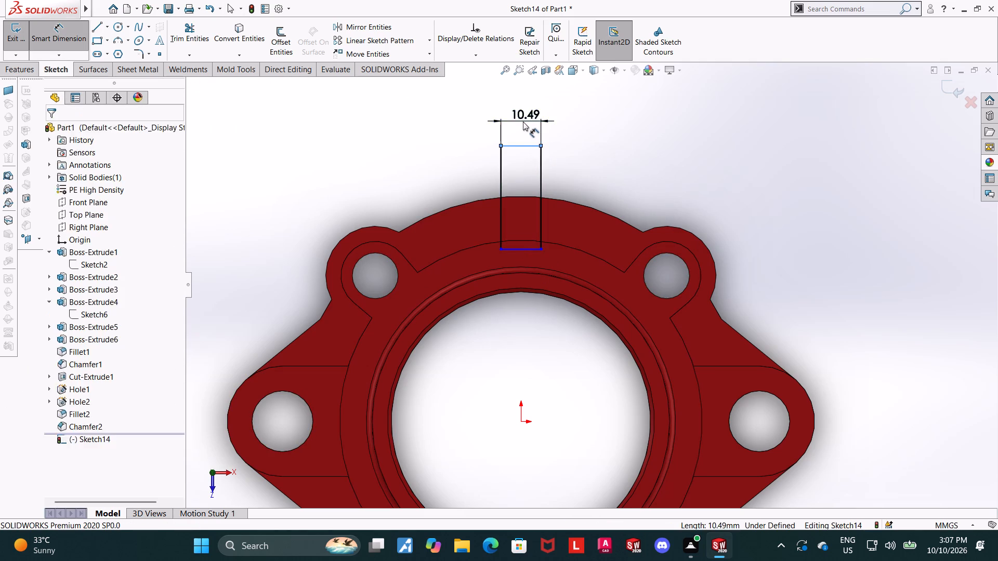
{"action": "type", "text": "10"}
{"action": "key", "text": "Return"}
{"action": "key", "text": "Escape"}
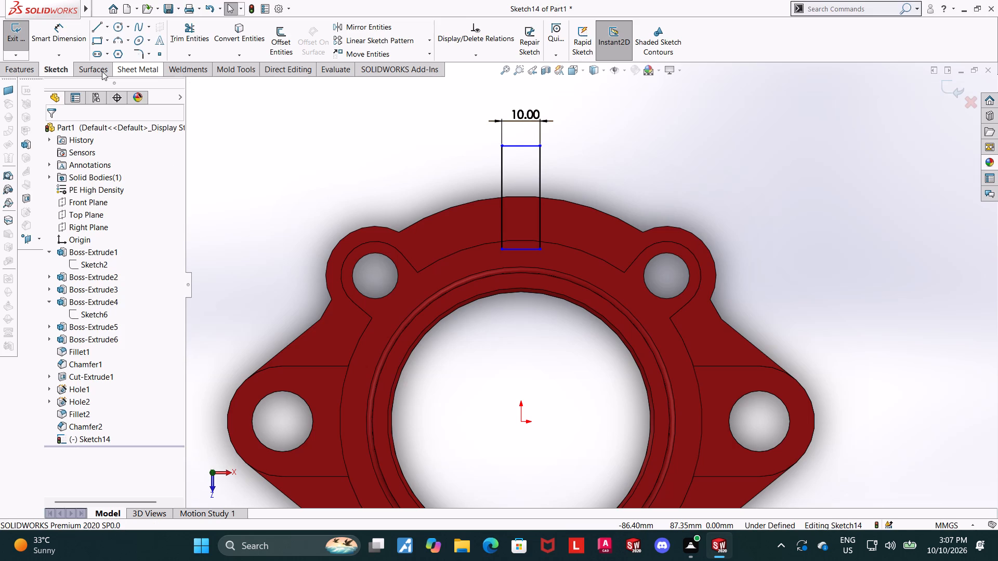
Dimension the distance from the origin to the rectangle's outer short side as 139/2 (69.5 mm).
{"action": "left_click", "coordinate": [68, 42]}
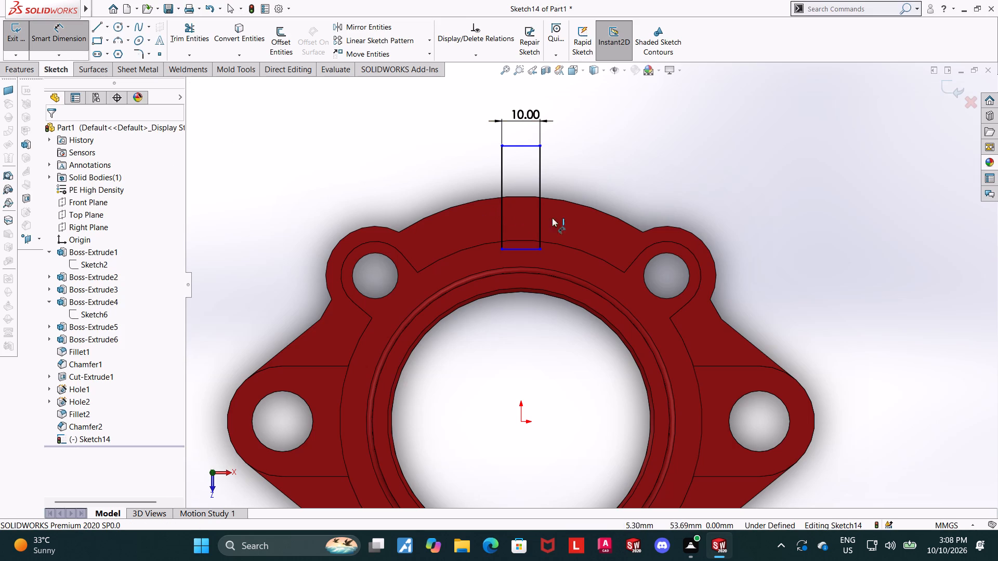
{"action": "left_click", "coordinate": [522, 148]}
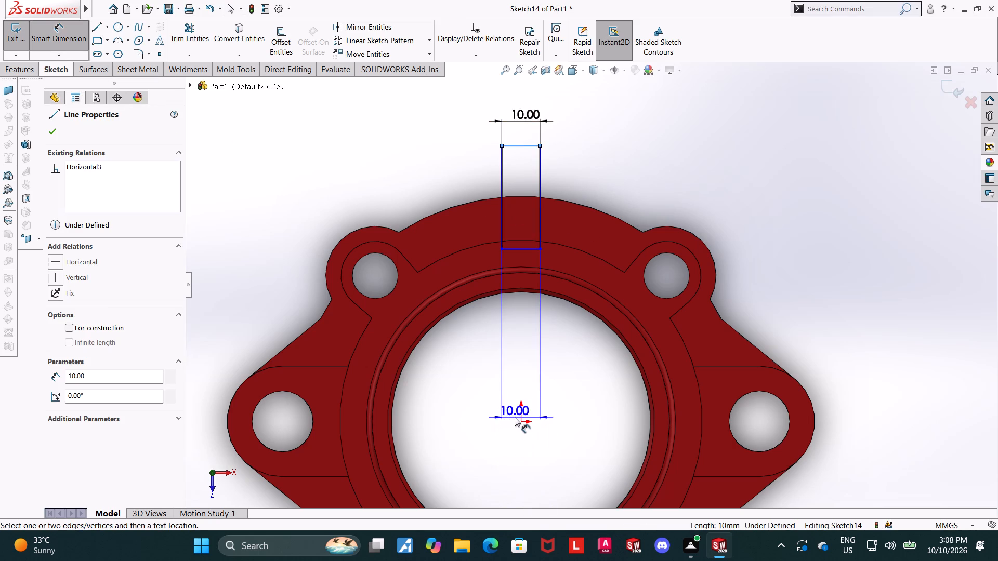
{"action": "left_click", "coordinate": [521, 421]}
{"action": "left_click", "coordinate": [900, 357]}
{"action": "key", "text": "1"}
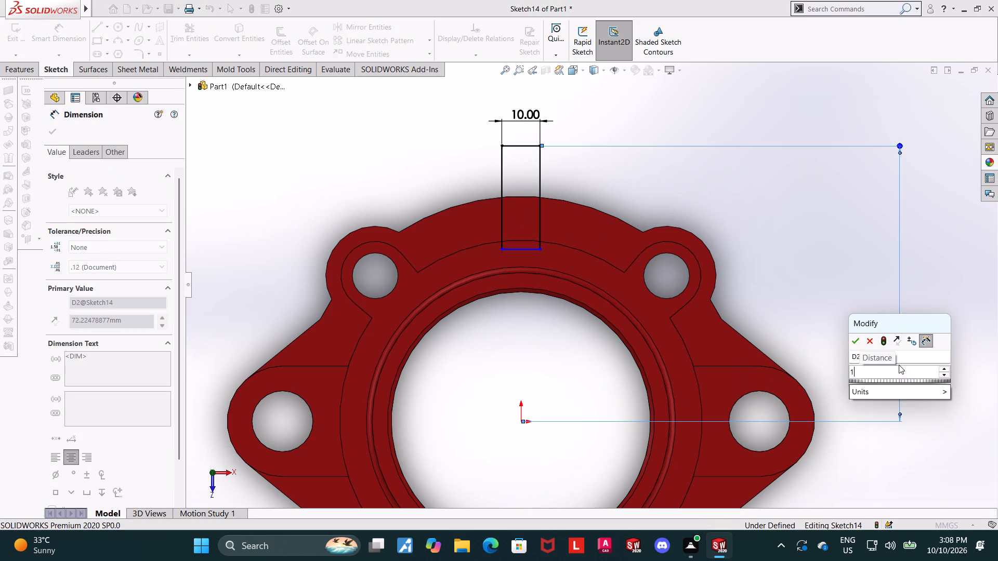
{"action": "type", "text": "39."}
{"action": "key", "text": "BackSpace"}
{"action": "type", "text": "/2"}
{"action": "key", "text": "Return"}
{"action": "key", "text": "Escape"}
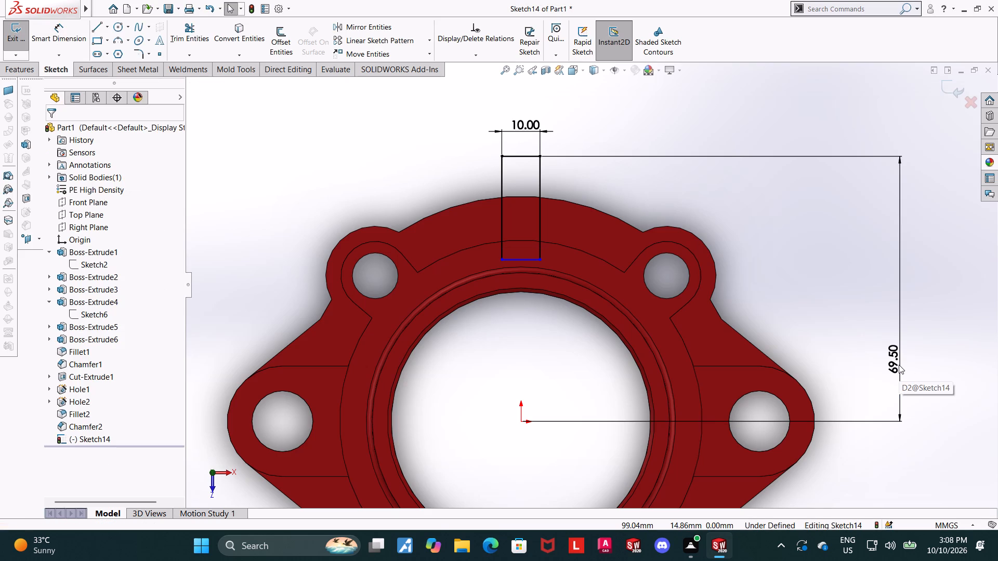
{"action": "key", "text": "Escape"}
Make the rectangle's inner corner coincident with the raised tier's outer arc edge, and close the sketch.
{"action": "left_click", "coordinate": [504, 261]}
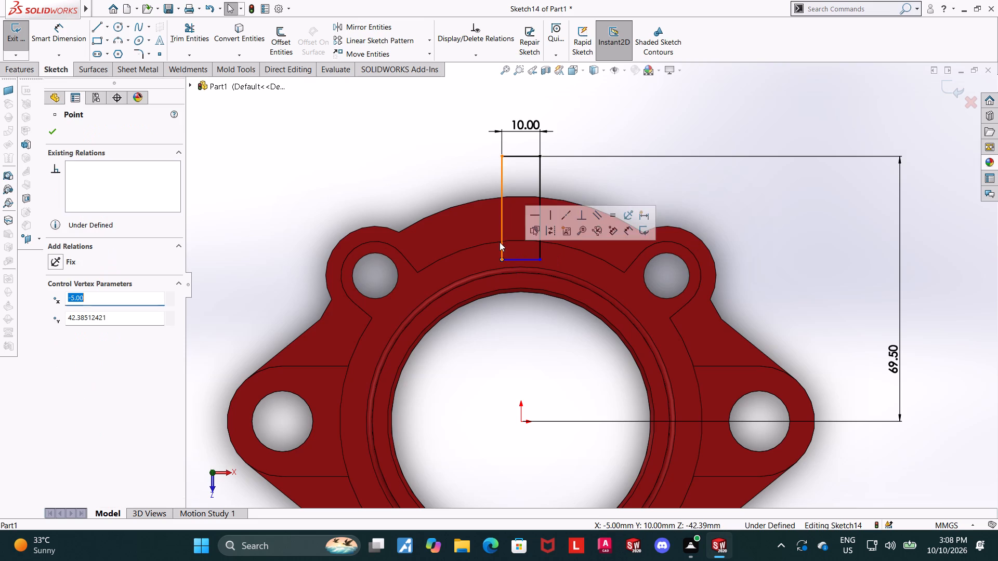
{"action": "left_click", "coordinate": [496, 242], "text": "ctrl"}
{"action": "left_click", "coordinate": [54, 344]}
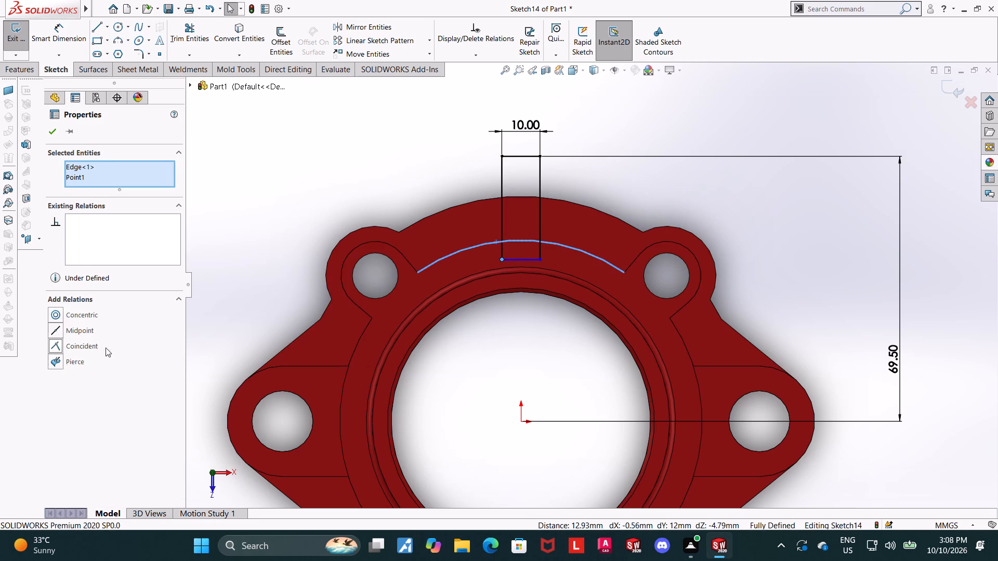
{"action": "key", "text": "Escape"}
{"action": "key", "text": "Escape"}
{"action": "scroll", "coordinate": [774, 208], "scroll_direction": "up", "scroll_amount": 2}
{"action": "middle_click_drag", "start_coordinate": [699, 229], "coordinate": [684, 125]}
{"action": "left_click", "coordinate": [956, 94]}
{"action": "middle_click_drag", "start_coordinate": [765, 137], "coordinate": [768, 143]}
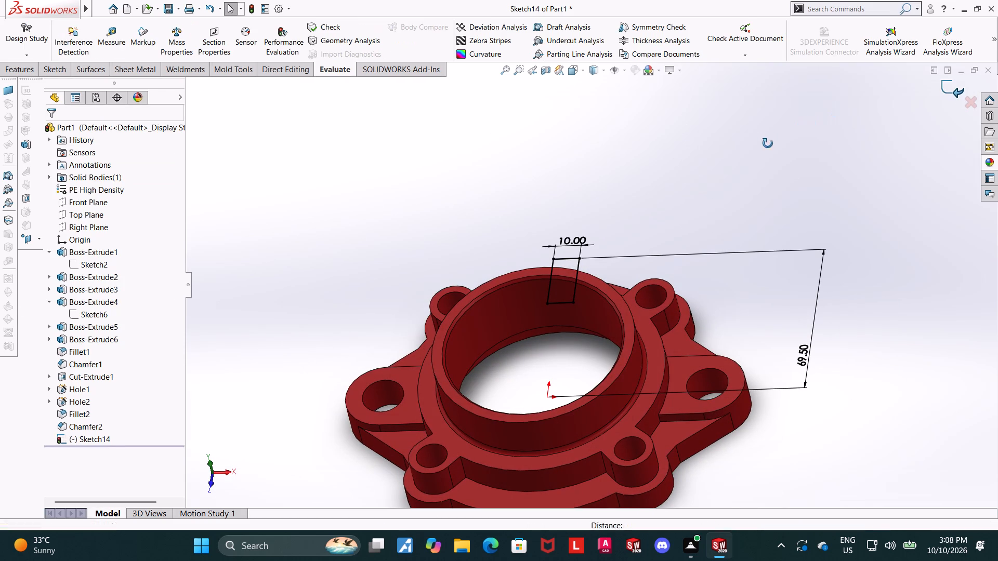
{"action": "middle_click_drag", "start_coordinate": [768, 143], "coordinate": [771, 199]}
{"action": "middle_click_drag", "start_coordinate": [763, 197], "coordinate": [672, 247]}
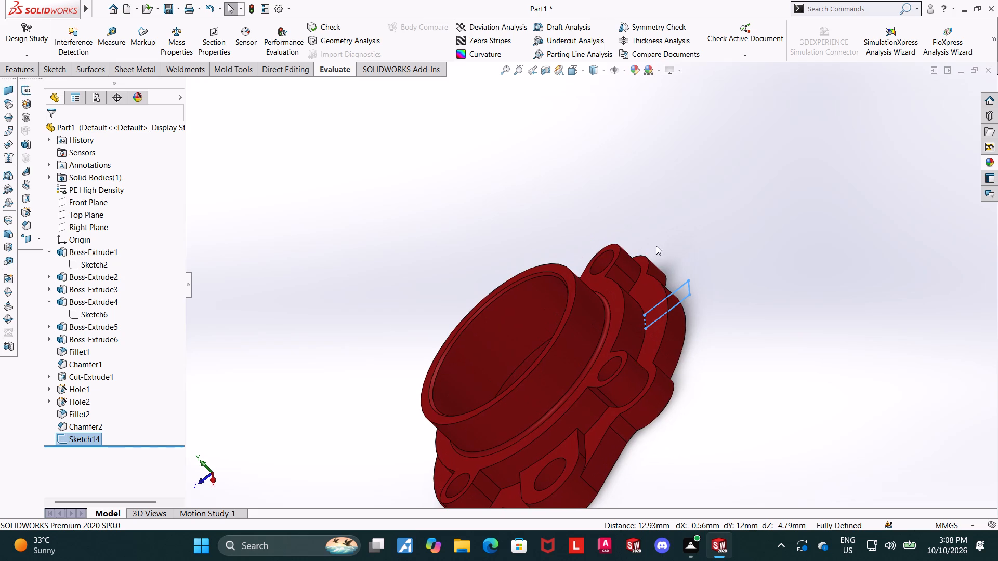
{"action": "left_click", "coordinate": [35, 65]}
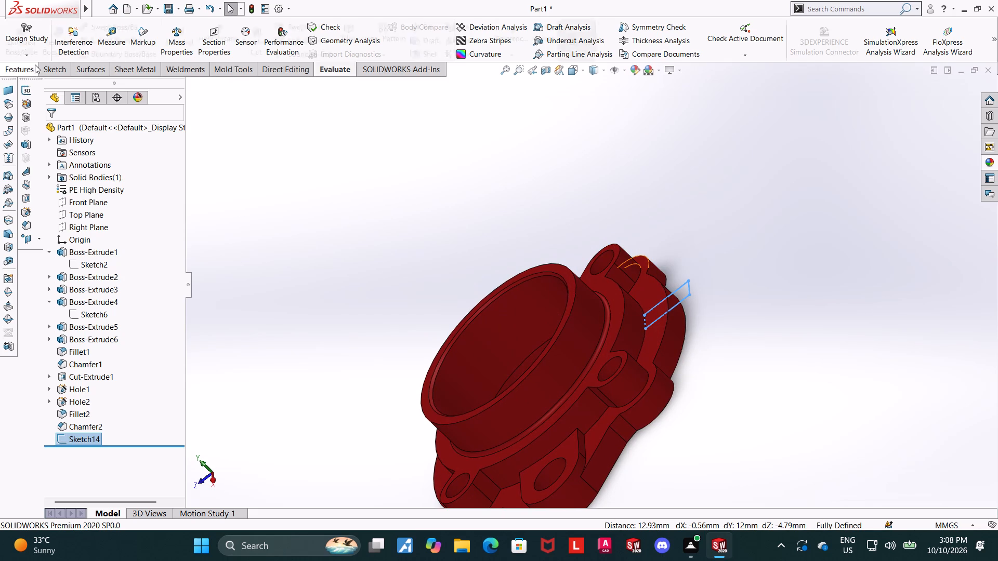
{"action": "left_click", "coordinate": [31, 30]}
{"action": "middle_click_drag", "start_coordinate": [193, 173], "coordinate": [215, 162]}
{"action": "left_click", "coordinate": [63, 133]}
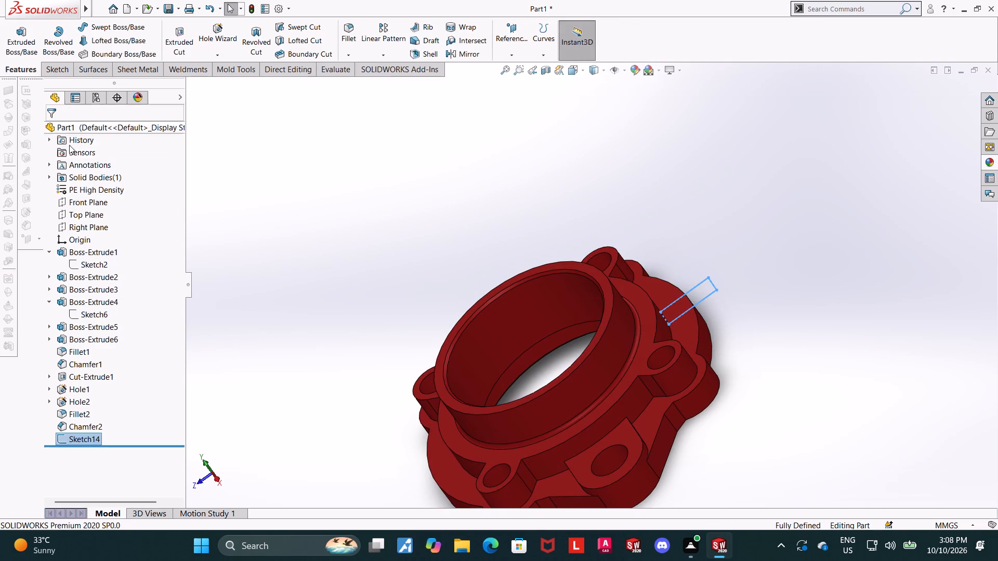
Reopen the rectangle sketch for editing and view it normal to its plane.
{"action": "left_click", "coordinate": [87, 438]}
{"action": "left_click", "coordinate": [98, 403]}
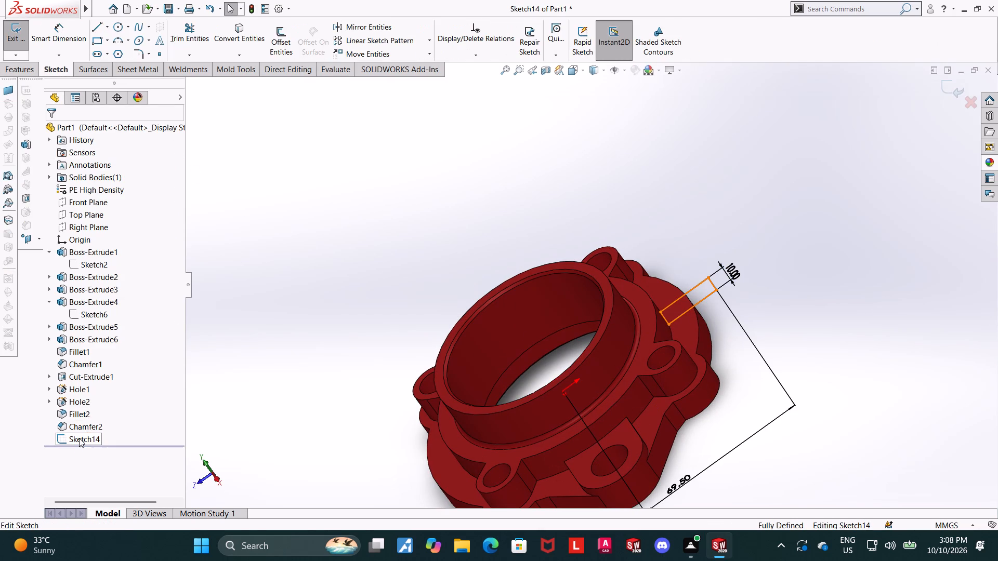
{"action": "left_click", "coordinate": [79, 438]}
{"action": "left_click", "coordinate": [89, 439]}
{"action": "left_click", "coordinate": [109, 426]}
{"action": "key", "text": "Escape"}
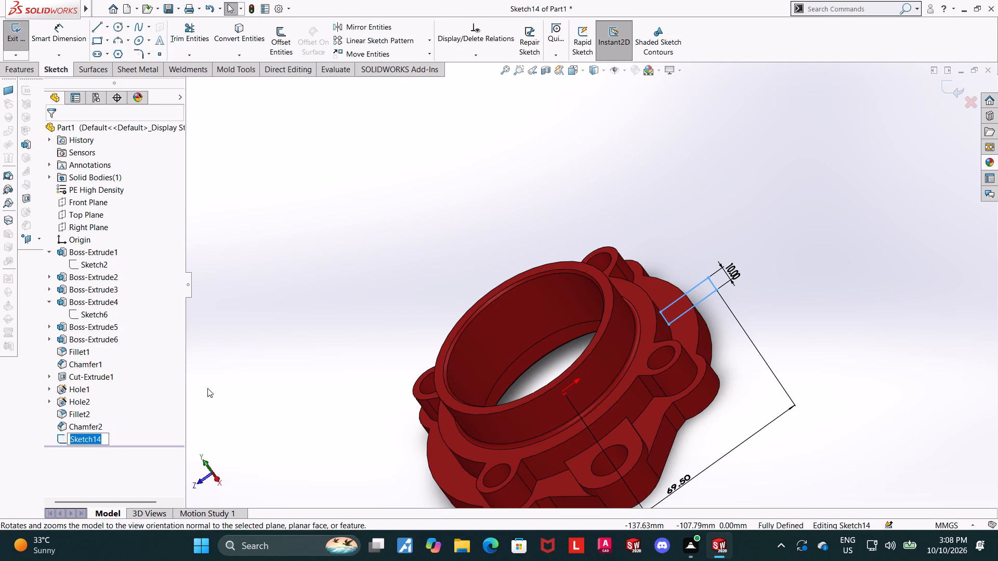
{"action": "left_click", "coordinate": [80, 439]}
{"action": "left_click", "coordinate": [108, 421]}
{"action": "key", "text": "Escape"}
{"action": "left_click", "coordinate": [93, 439]}
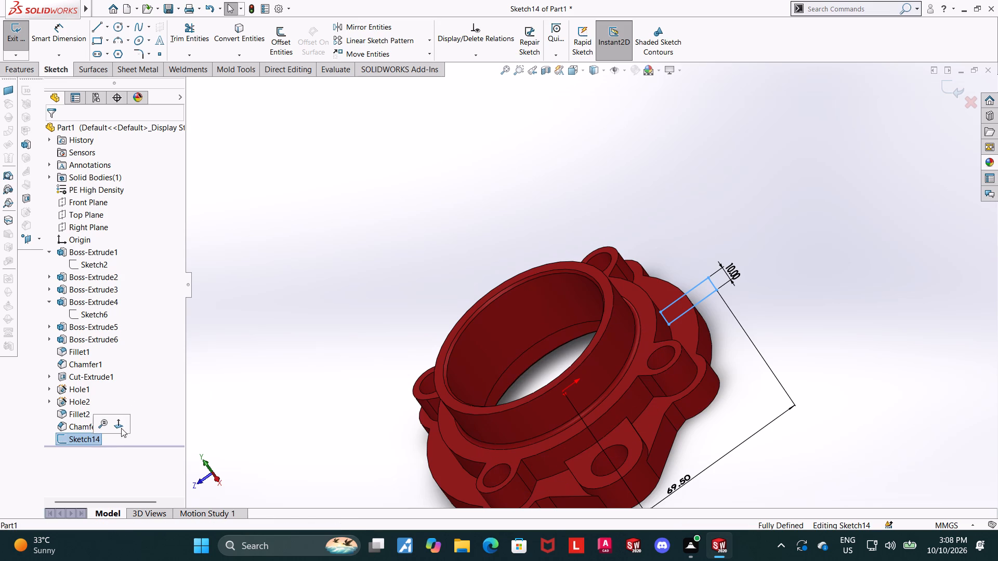
{"action": "left_click", "coordinate": [121, 423]}
{"action": "key", "text": "Escape"}
{"action": "left_click", "coordinate": [95, 439]}
{"action": "left_click", "coordinate": [122, 424]}
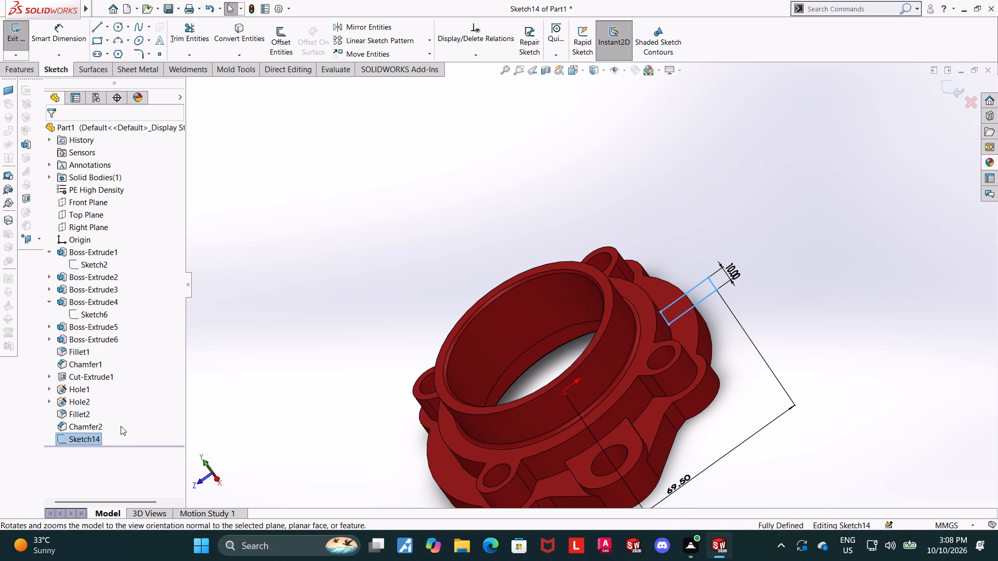
{"action": "key", "text": "Escape"}
{"action": "scroll", "coordinate": [362, 417], "scroll_direction": "up", "scroll_amount": 4}
{"action": "middle_click_drag", "start_coordinate": [412, 408], "coordinate": [515, 384]}
{"action": "key", "text": "Escape"}
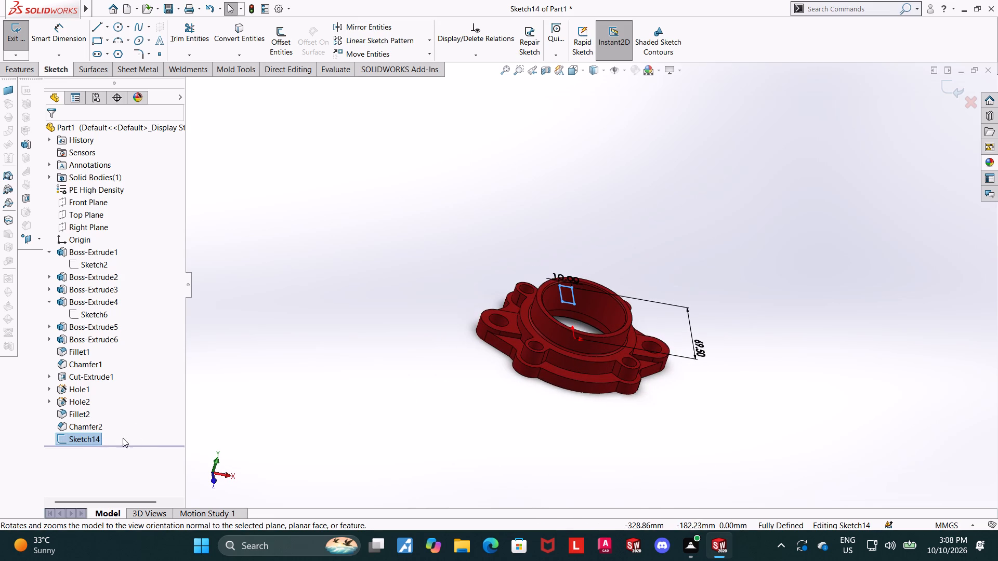
{"action": "left_click", "coordinate": [98, 438]}
{"action": "left_click", "coordinate": [122, 424]}
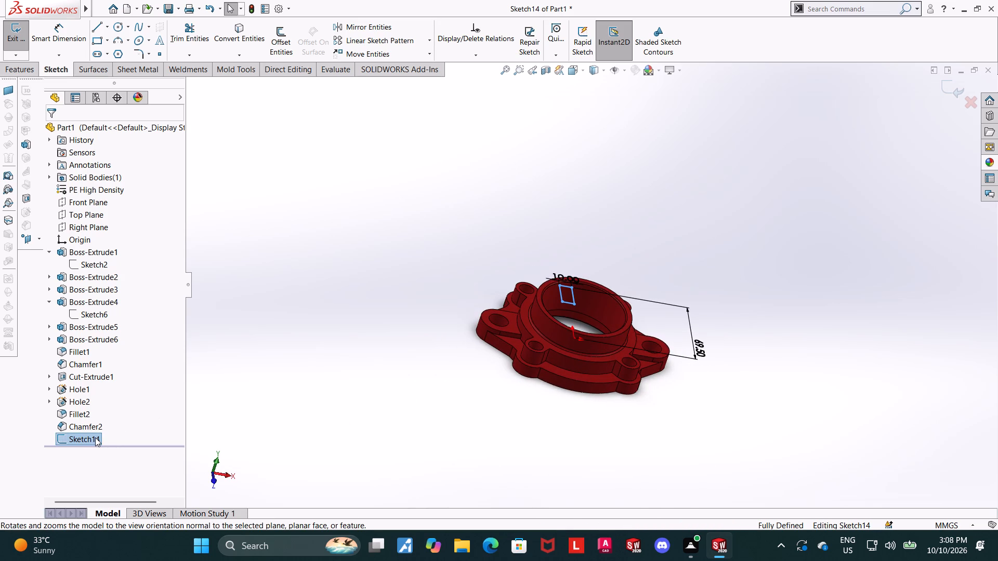
{"action": "left_click", "coordinate": [95, 437]}
{"action": "left_click", "coordinate": [117, 422]}
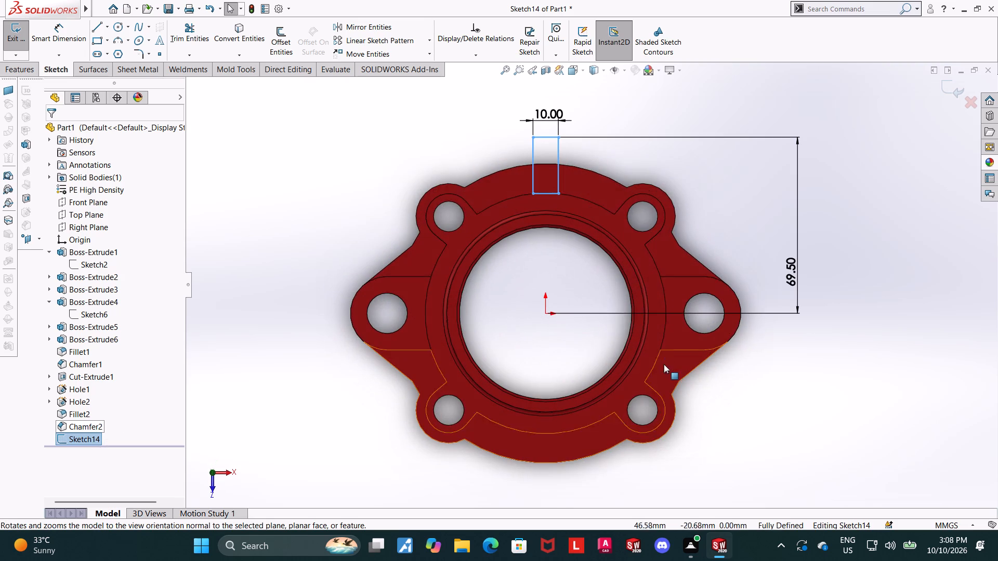
Draw a horizontal construction centerline about 108 mm long from the origin across one ear.
{"action": "left_click", "coordinate": [108, 27]}
{"action": "left_click", "coordinate": [108, 52]}
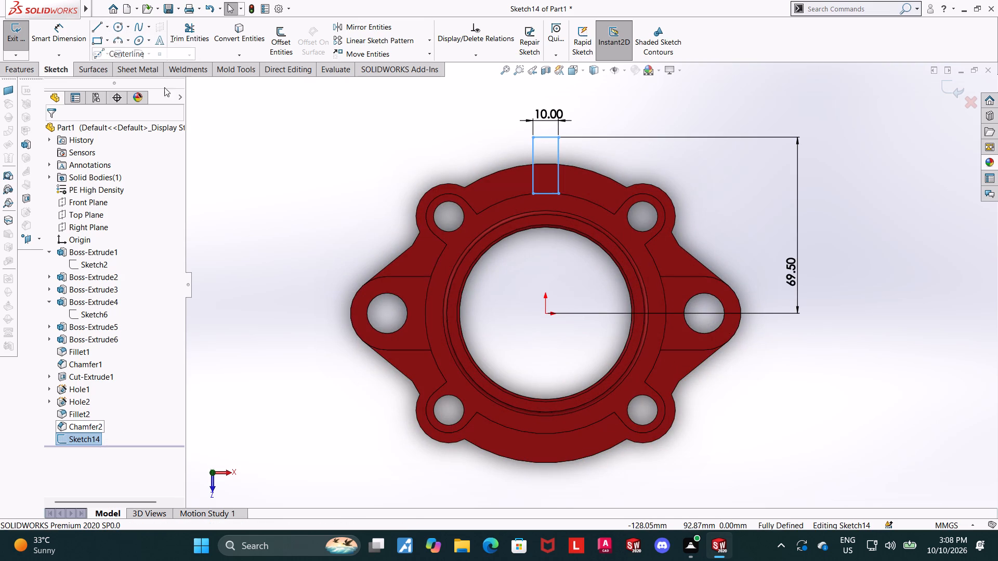
{"action": "left_click", "coordinate": [546, 313]}
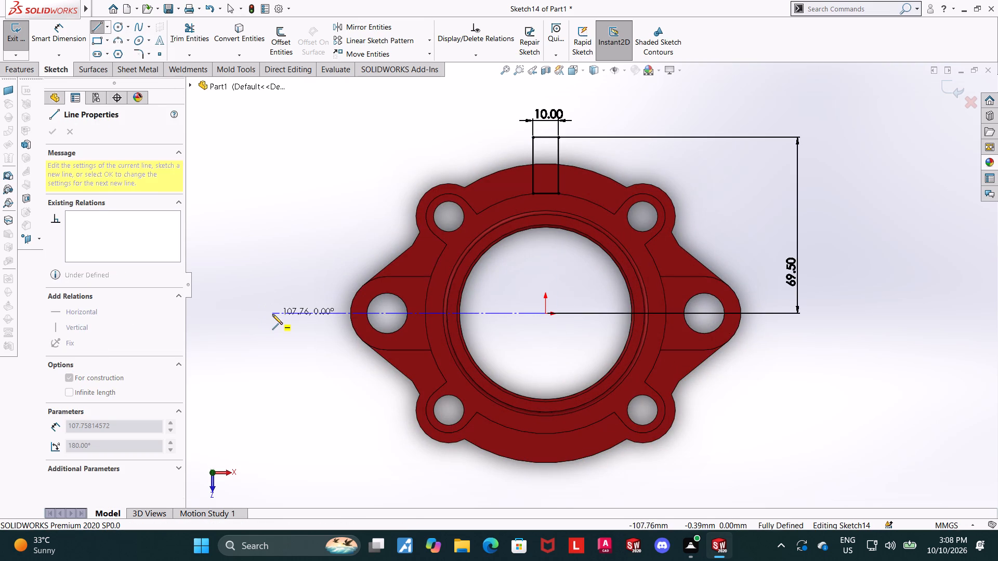
{"action": "left_click", "coordinate": [272, 314]}
{"action": "key", "text": "Escape"}
{"action": "key", "text": "Escape"}
{"action": "key", "text": "Escape"}
Mirror the rectangle's four lines about the horizontal centerline with Copy enabled, and close the sketch.
{"action": "left_click", "coordinate": [360, 22]}
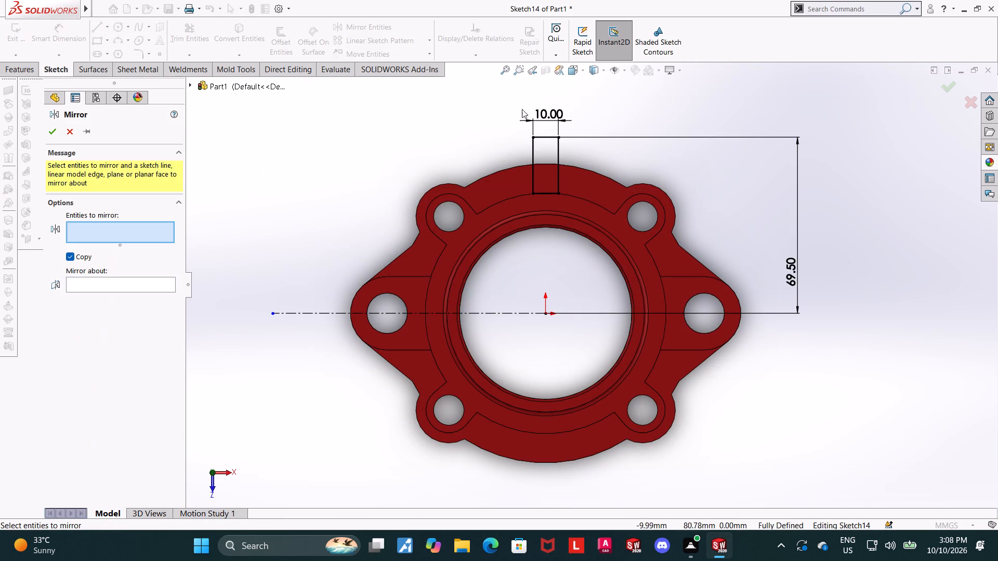
{"action": "left_click_drag", "start_coordinate": [573, 123], "coordinate": [555, 139]}
{"action": "left_click_drag", "start_coordinate": [493, 111], "coordinate": [573, 189]}
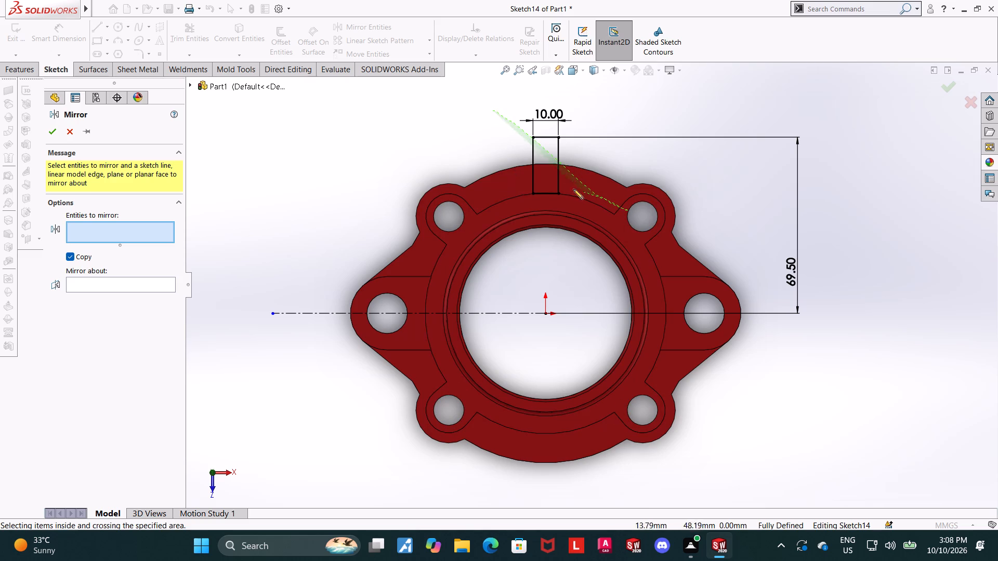
{"action": "left_click_drag", "start_coordinate": [573, 189], "coordinate": [507, 202]}
{"action": "left_click", "coordinate": [549, 139]}
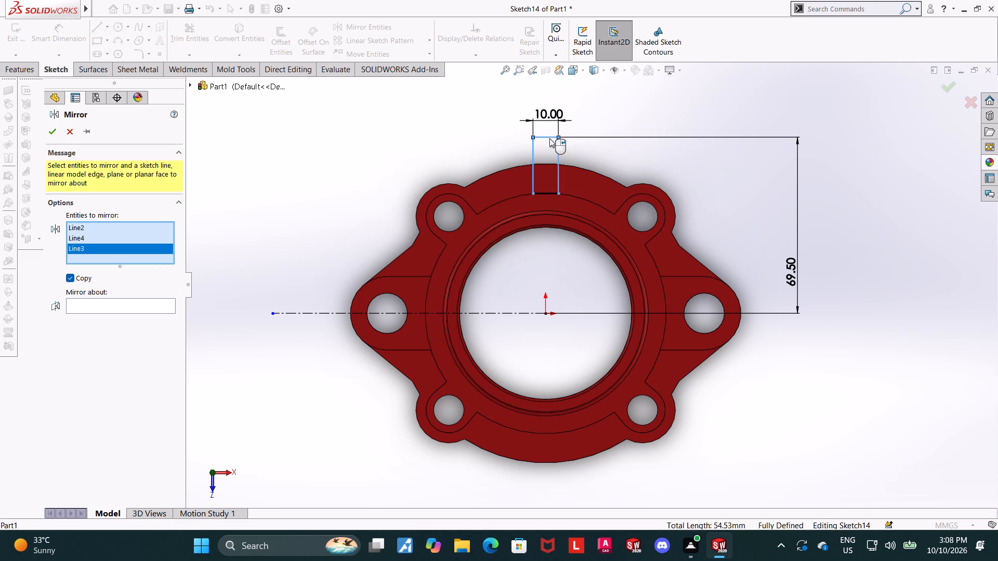
{"action": "left_click", "coordinate": [552, 191]}
{"action": "left_click", "coordinate": [89, 317]}
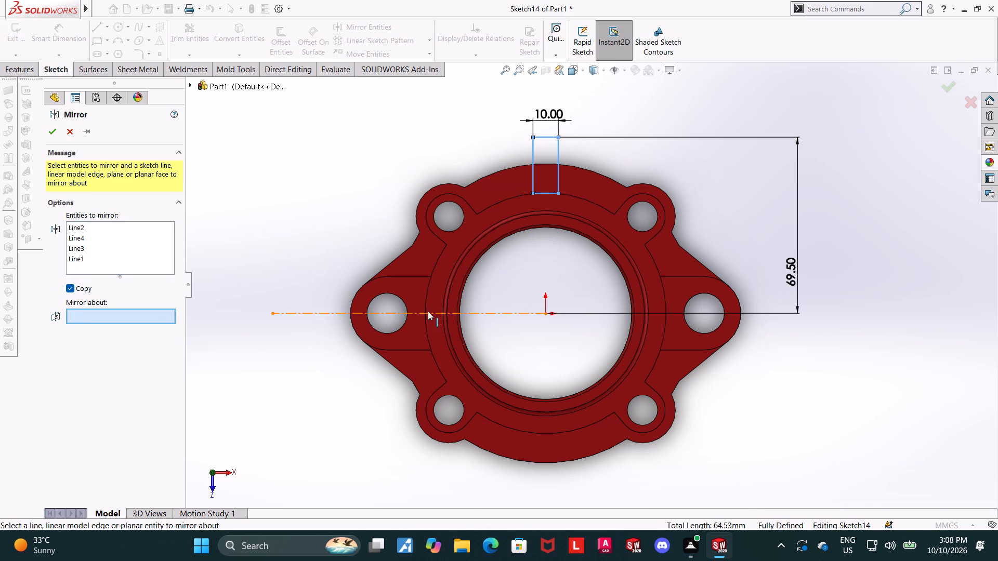
{"action": "left_click", "coordinate": [404, 312]}
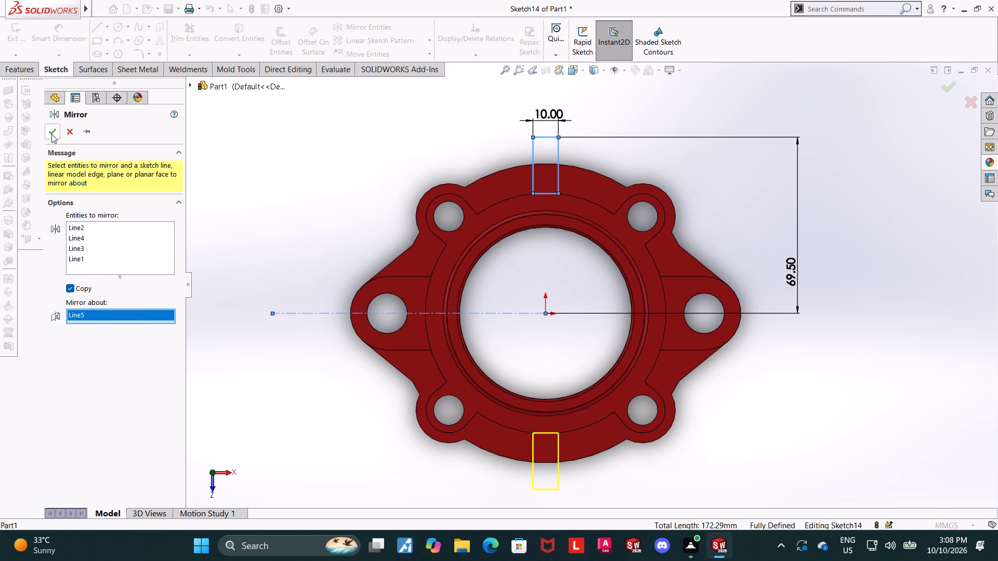
{"action": "left_click", "coordinate": [51, 134]}
{"action": "key", "text": "Escape"}
{"action": "middle_click_drag", "start_coordinate": [789, 333], "coordinate": [784, 280]}
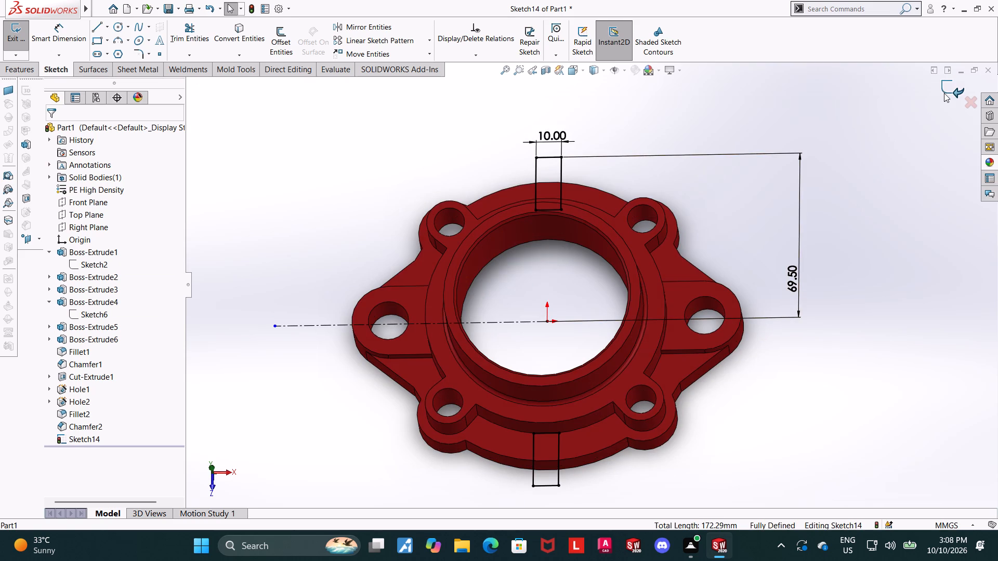
{"action": "left_click", "coordinate": [944, 93]}
Start a boss extrude of the two-rectangle sketch with a blind first-direction depth of 12 mm and merged result.
{"action": "left_click", "coordinate": [27, 36]}
{"action": "middle_click_drag", "start_coordinate": [244, 235], "coordinate": [239, 225]}
{"action": "scroll", "coordinate": [239, 226], "scroll_direction": "up", "scroll_amount": 1}
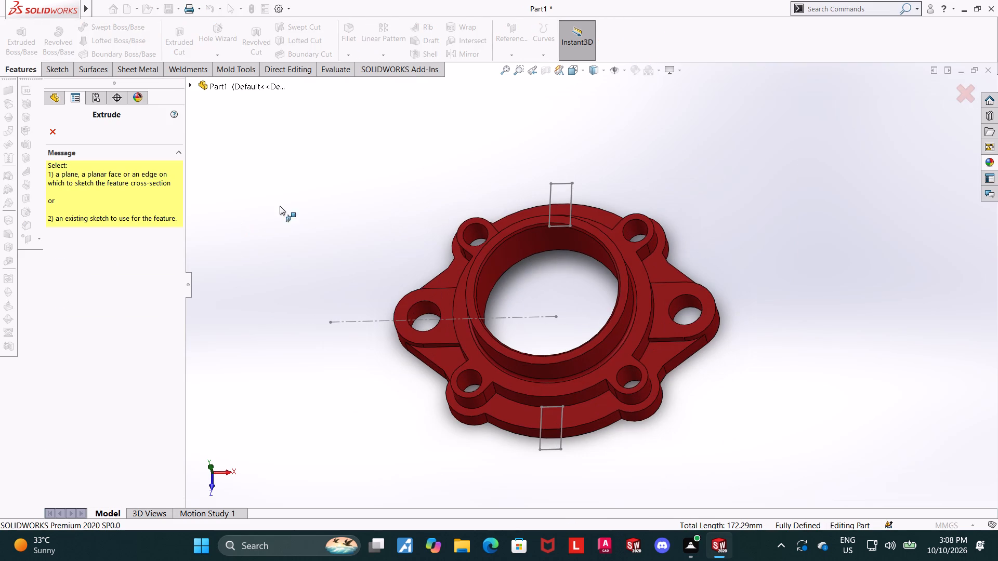
{"action": "left_click", "coordinate": [188, 86]}
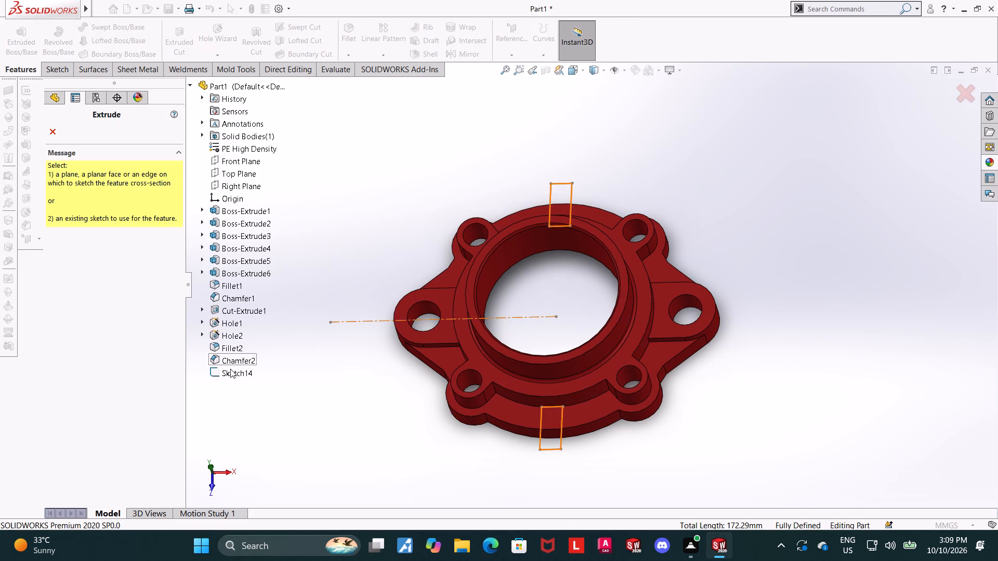
{"action": "left_click", "coordinate": [230, 369]}
{"action": "middle_click_drag", "start_coordinate": [322, 411], "coordinate": [317, 385]}
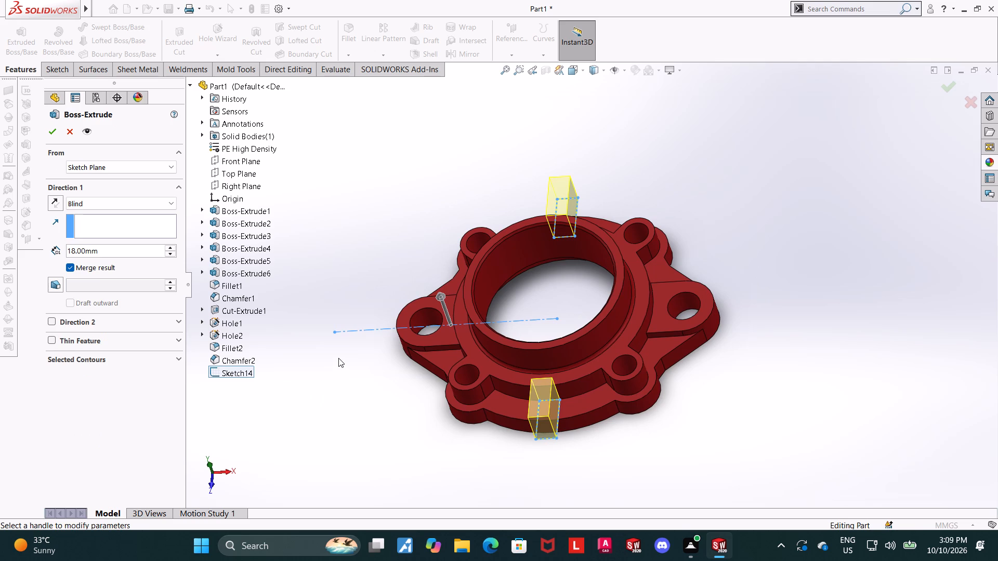
{"action": "scroll", "coordinate": [338, 358], "scroll_direction": "up", "scroll_amount": 2}
{"action": "scroll", "coordinate": [338, 358], "scroll_direction": "down", "scroll_amount": 1}
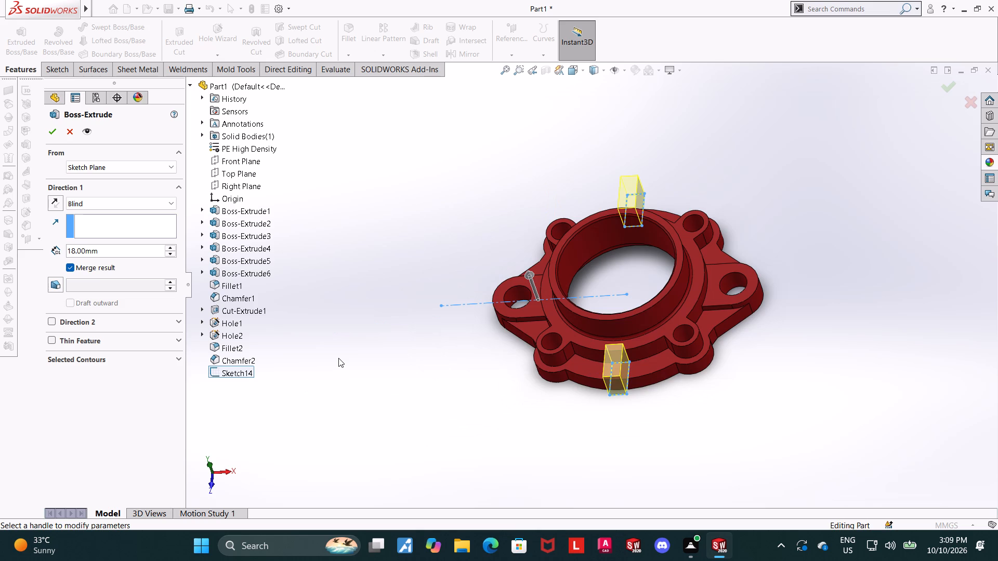
{"action": "scroll", "coordinate": [338, 358], "scroll_direction": "down", "scroll_amount": 1}
{"action": "scroll", "coordinate": [338, 358], "scroll_direction": "up", "scroll_amount": 1}
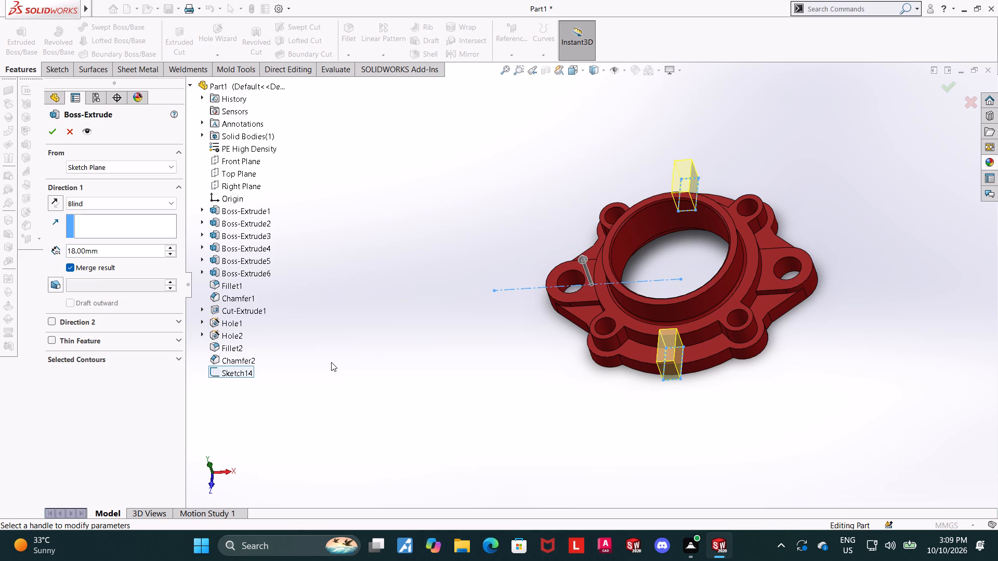
{"action": "scroll", "coordinate": [331, 362], "scroll_direction": "up", "scroll_amount": 2}
{"action": "scroll", "coordinate": [399, 381], "scroll_direction": "down", "scroll_amount": 1}
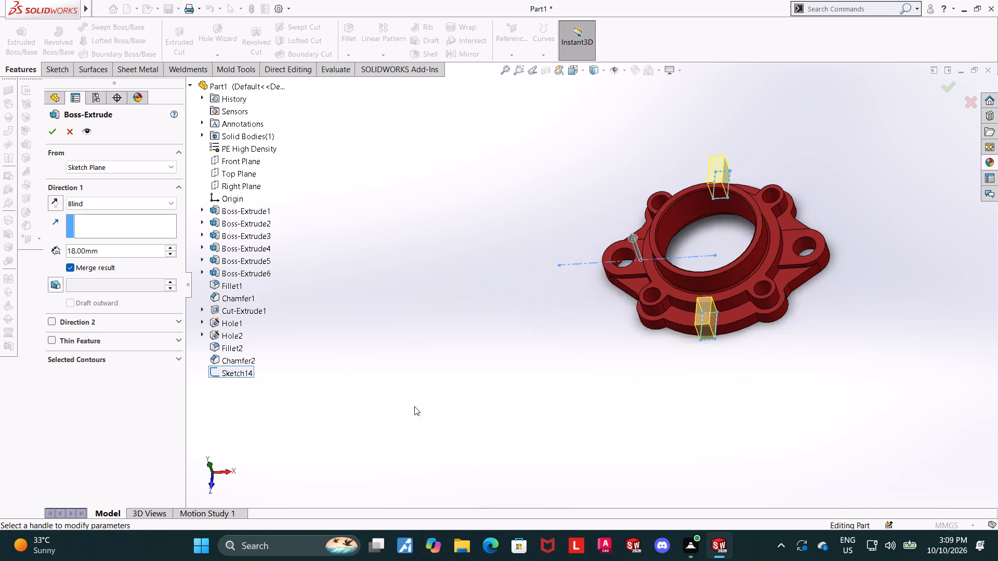
{"action": "scroll", "coordinate": [414, 406], "scroll_direction": "down", "scroll_amount": 1}
{"action": "scroll", "coordinate": [923, 236], "scroll_direction": "up", "scroll_amount": 4}
{"action": "scroll", "coordinate": [747, 233], "scroll_direction": "down", "scroll_amount": 4}
{"action": "middle_click_drag", "start_coordinate": [726, 279], "coordinate": [688, 190]}
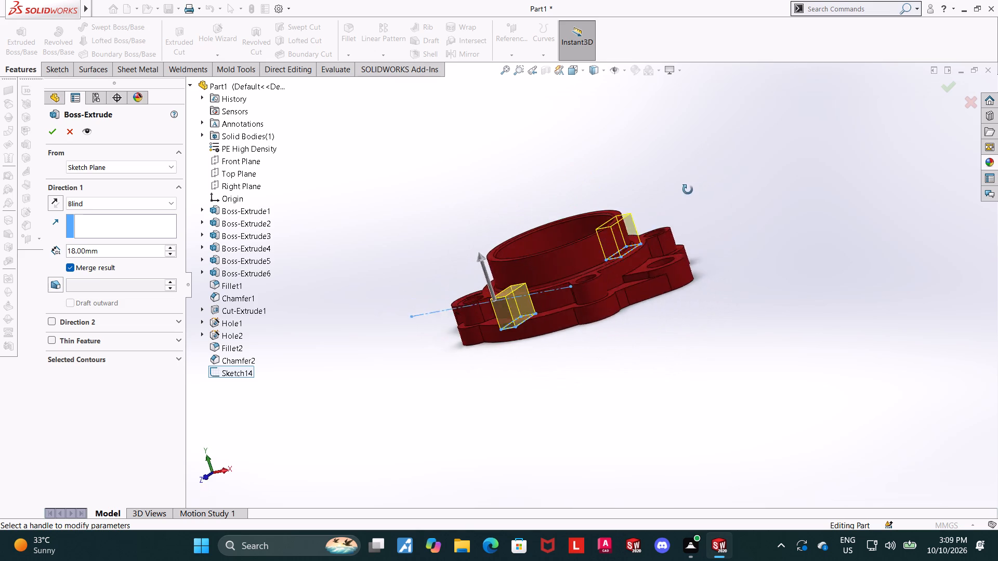
{"action": "middle_click_drag", "start_coordinate": [688, 190], "coordinate": [663, 234]}
{"action": "left_click", "coordinate": [117, 250]}
{"action": "left_click_drag", "start_coordinate": [117, 250], "coordinate": [78, 248]}
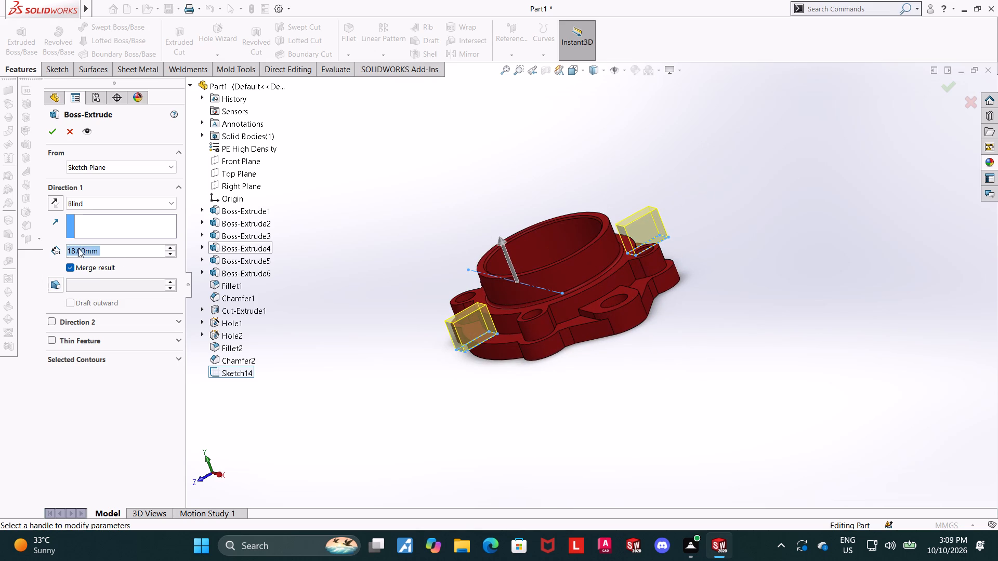
{"action": "left_click_drag", "start_coordinate": [78, 248], "coordinate": [32, 247]}
{"action": "left_click_drag", "start_coordinate": [113, 247], "coordinate": [65, 248]}
{"action": "key", "text": "1"}
{"action": "key", "text": "2"}
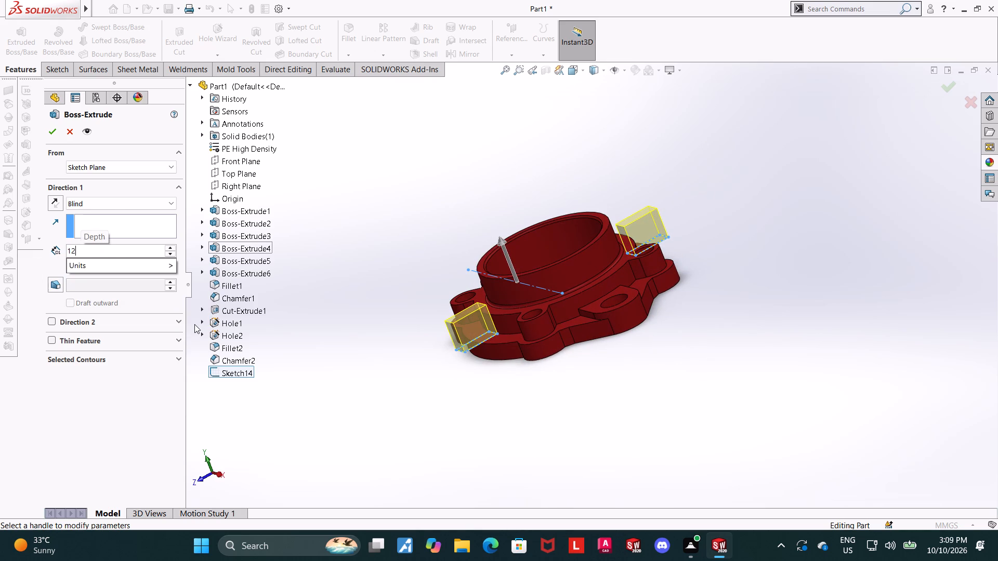
{"action": "key", "text": "Return"}
Enable the extrude's second direction as Blind and enter a depth of 1 cm.
{"action": "middle_click_drag", "start_coordinate": [344, 342], "coordinate": [299, 292]}
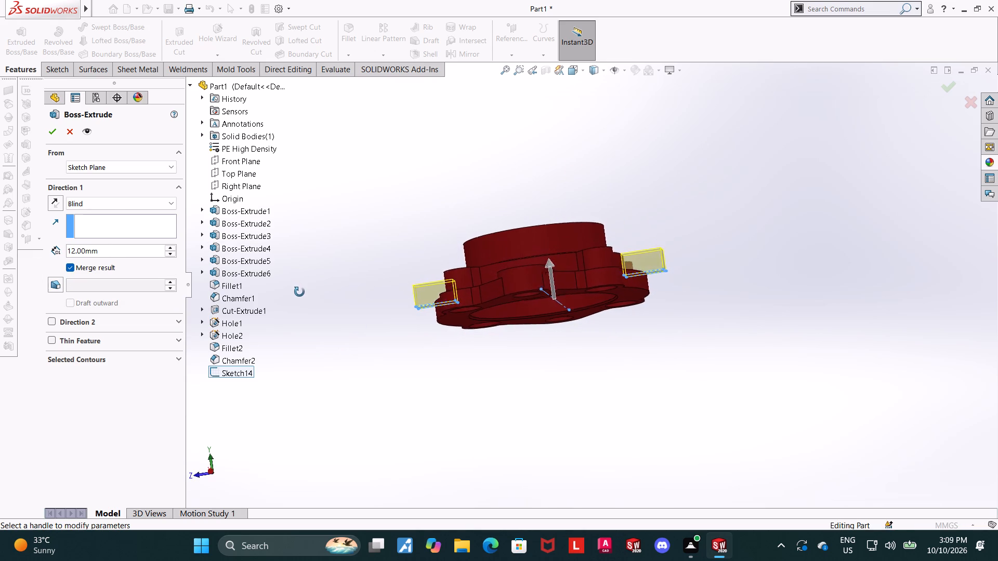
{"action": "middle_click_drag", "start_coordinate": [299, 292], "coordinate": [357, 292]}
{"action": "scroll", "coordinate": [498, 286], "scroll_direction": "down", "scroll_amount": 4}
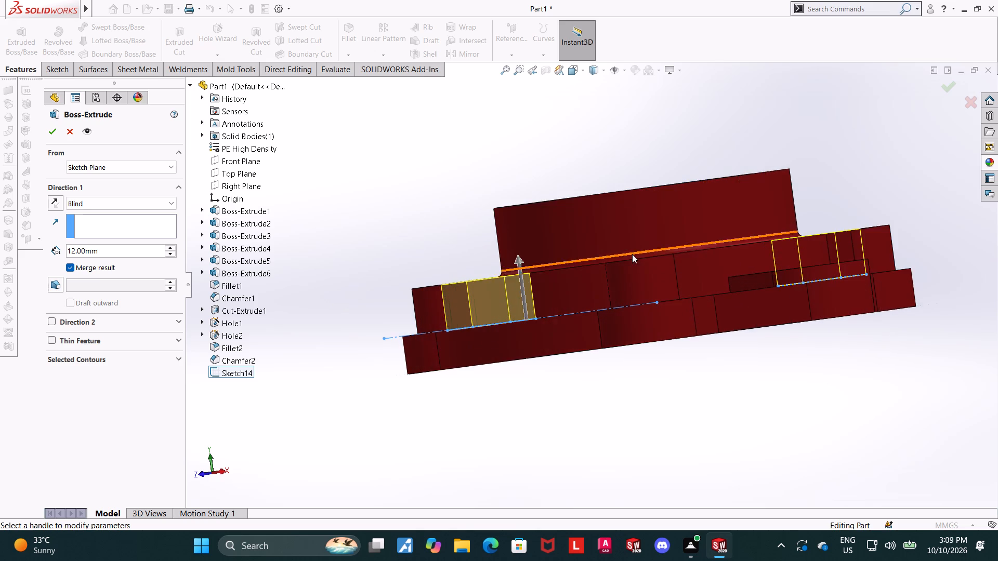
{"action": "middle_click_drag", "start_coordinate": [625, 260], "coordinate": [635, 276]}
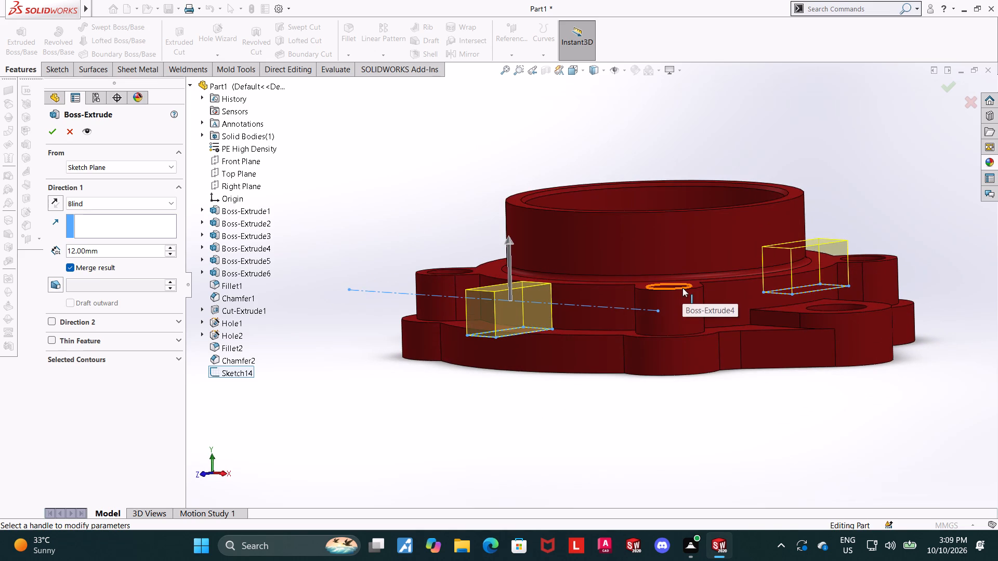
{"action": "scroll", "coordinate": [682, 288], "scroll_direction": "down", "scroll_amount": 1}
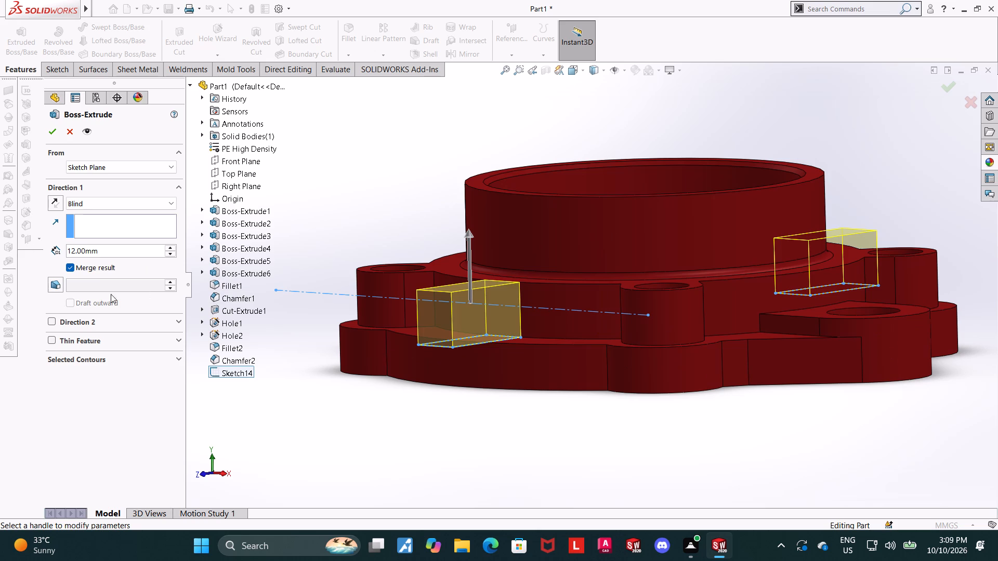
{"action": "left_click", "coordinate": [78, 318]}
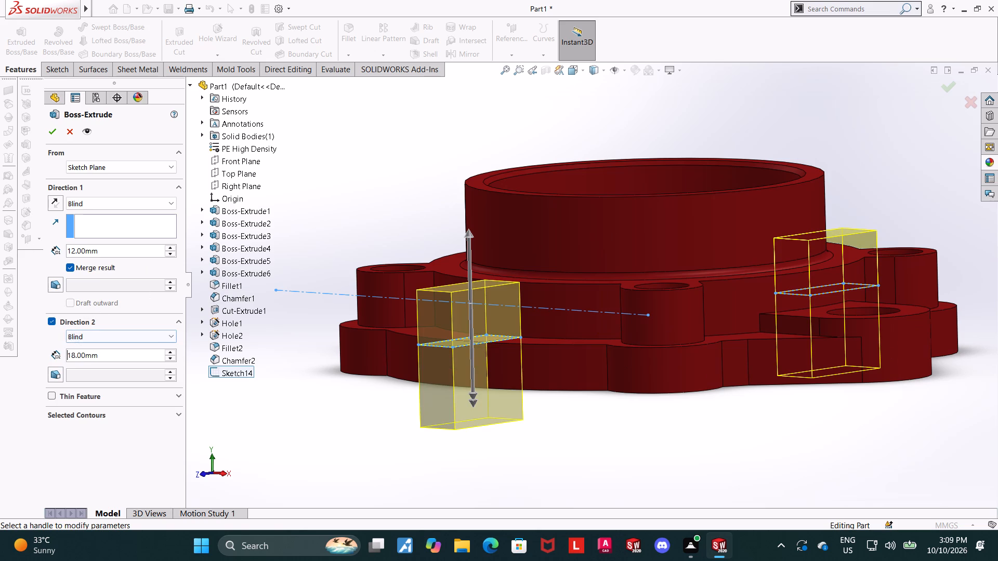
{"action": "left_click_drag", "start_coordinate": [109, 359], "coordinate": [75, 357]}
{"action": "left_click", "coordinate": [127, 356]}
{"action": "left_click_drag", "start_coordinate": [126, 356], "coordinate": [23, 363]}
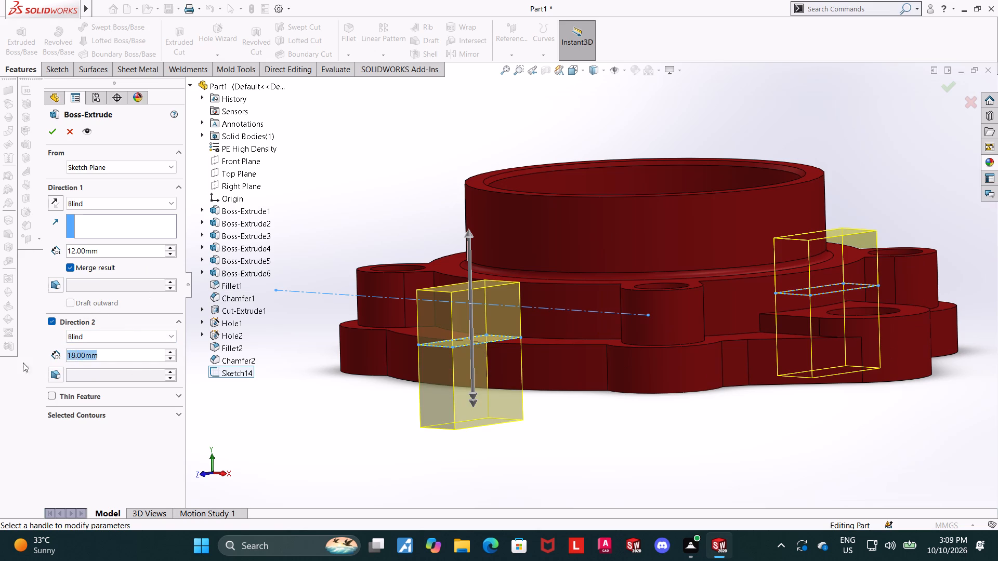
{"action": "left_click_drag", "start_coordinate": [23, 363], "coordinate": [11, 363]}
{"action": "left_click_drag", "start_coordinate": [127, 355], "coordinate": [37, 359]}
{"action": "key", "text": "1"}
{"action": "key", "text": "Return"}
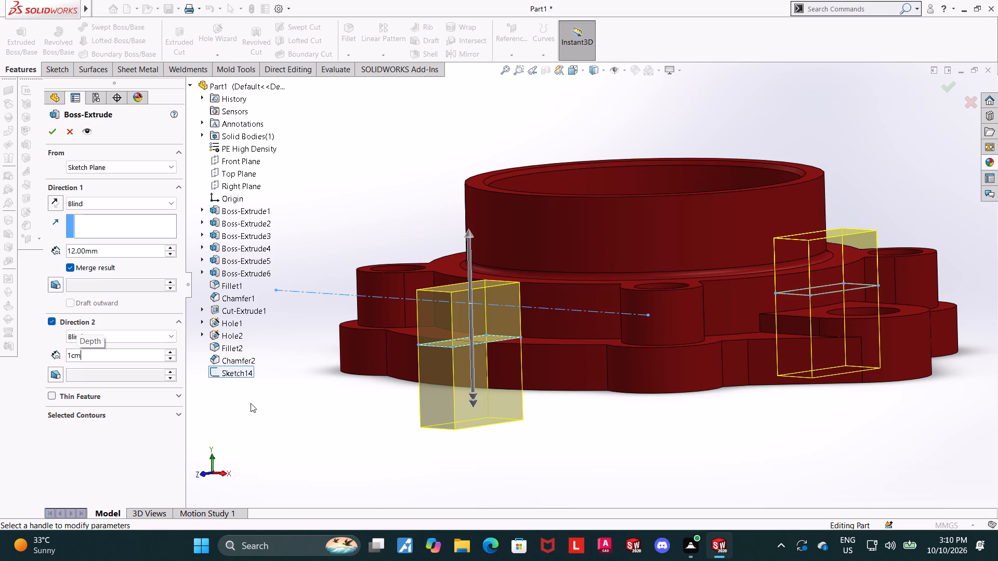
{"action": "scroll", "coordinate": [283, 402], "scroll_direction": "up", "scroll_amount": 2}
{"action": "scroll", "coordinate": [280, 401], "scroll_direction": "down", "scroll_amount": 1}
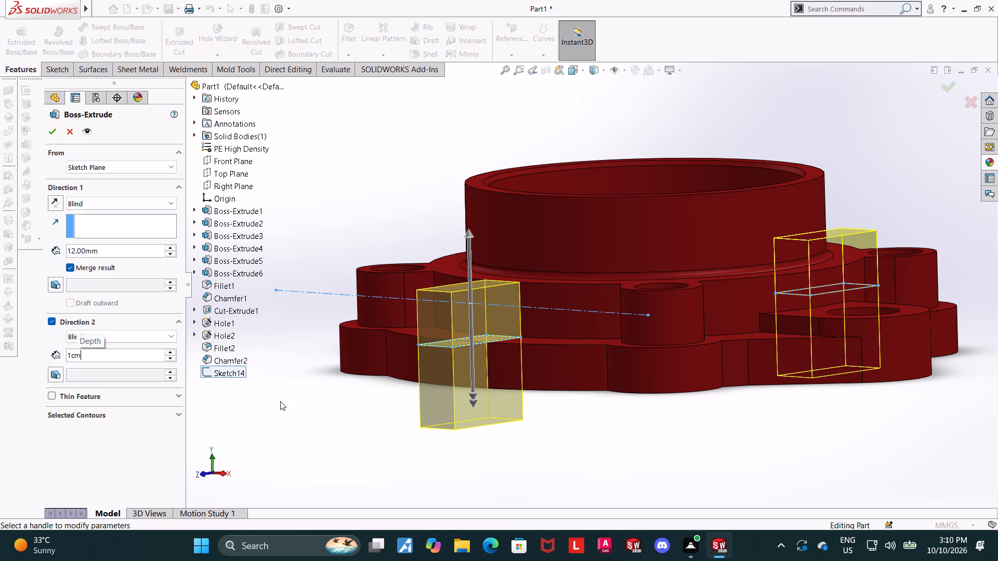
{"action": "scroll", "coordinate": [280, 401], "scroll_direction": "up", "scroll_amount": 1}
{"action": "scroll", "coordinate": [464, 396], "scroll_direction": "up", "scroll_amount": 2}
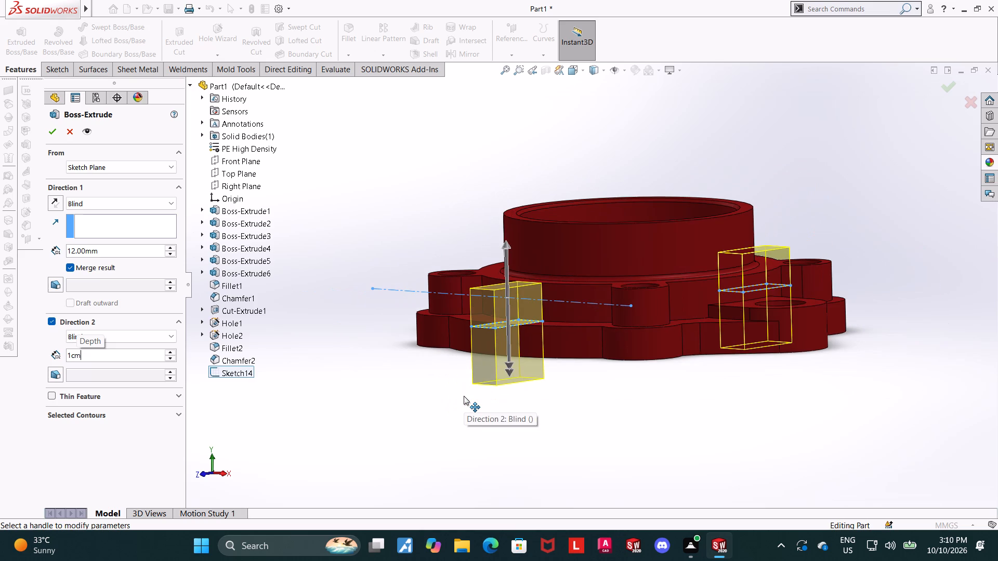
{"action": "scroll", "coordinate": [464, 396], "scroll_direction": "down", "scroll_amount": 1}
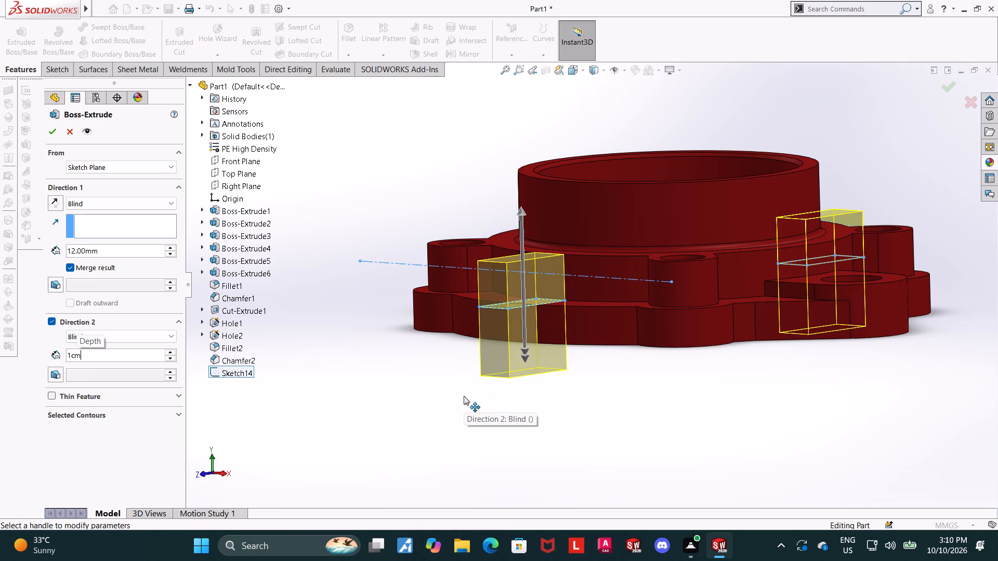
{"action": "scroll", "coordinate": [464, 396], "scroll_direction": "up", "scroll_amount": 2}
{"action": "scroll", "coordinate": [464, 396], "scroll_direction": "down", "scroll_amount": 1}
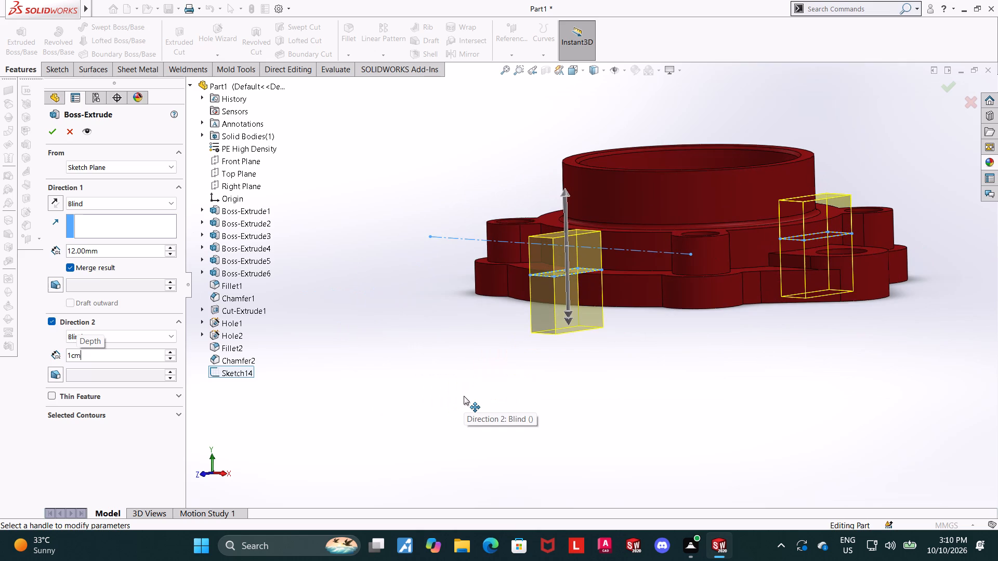
Set the second-direction depth of the two-rectangle boss extrude to 2 mm and complete the feature.
{"action": "scroll", "coordinate": [464, 396], "scroll_direction": "down", "scroll_amount": 1}
{"action": "scroll", "coordinate": [464, 396], "scroll_direction": "up", "scroll_amount": 2}
{"action": "scroll", "coordinate": [464, 396], "scroll_direction": "down", "scroll_amount": 2}
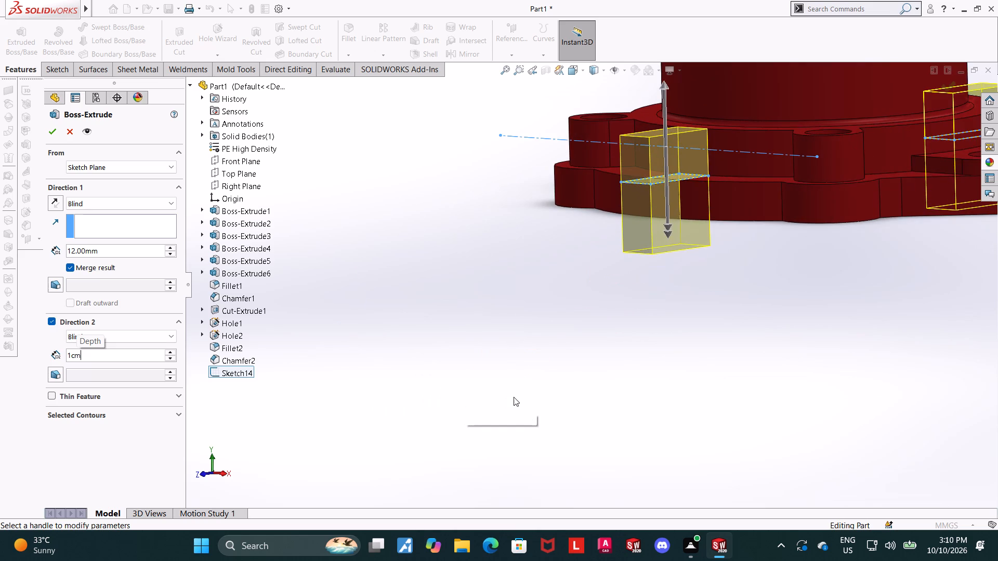
{"action": "scroll", "coordinate": [514, 397], "scroll_direction": "up", "scroll_amount": 2}
{"action": "scroll", "coordinate": [725, 162], "scroll_direction": "down", "scroll_amount": 3}
{"action": "middle_click_drag", "start_coordinate": [674, 266], "coordinate": [669, 248]}
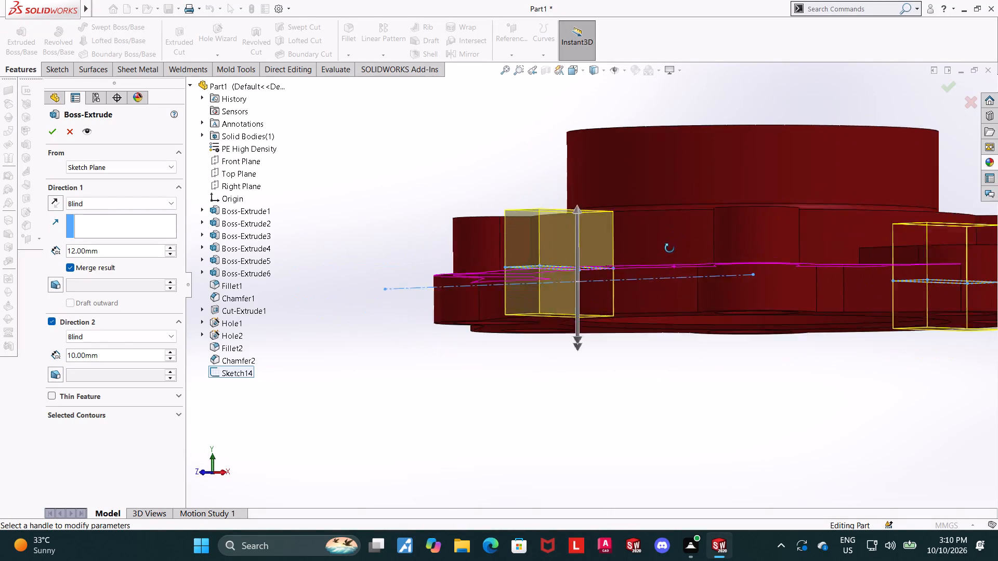
{"action": "middle_click_drag", "start_coordinate": [669, 248], "coordinate": [676, 253]}
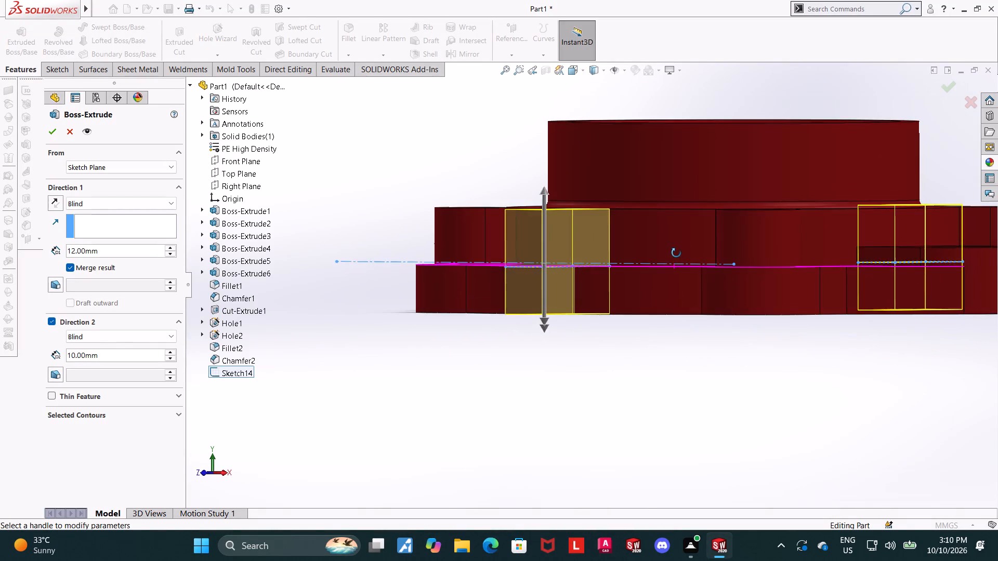
{"action": "middle_click_drag", "start_coordinate": [676, 253], "coordinate": [676, 252]}
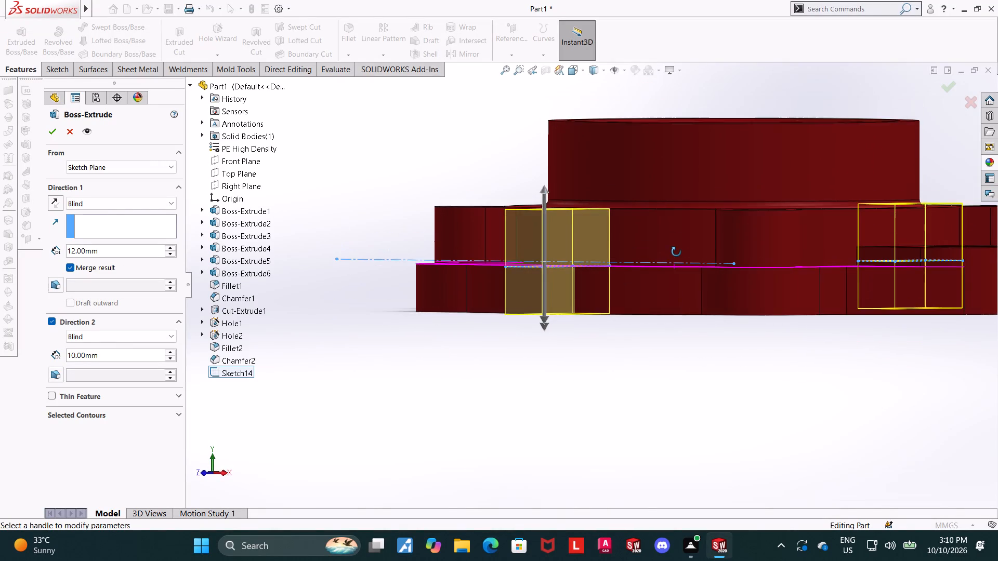
{"action": "middle_click_drag", "start_coordinate": [676, 252], "coordinate": [677, 255]}
{"action": "scroll", "coordinate": [683, 225], "scroll_direction": "down", "scroll_amount": 1}
{"action": "middle_click_drag", "start_coordinate": [683, 228], "coordinate": [678, 248]}
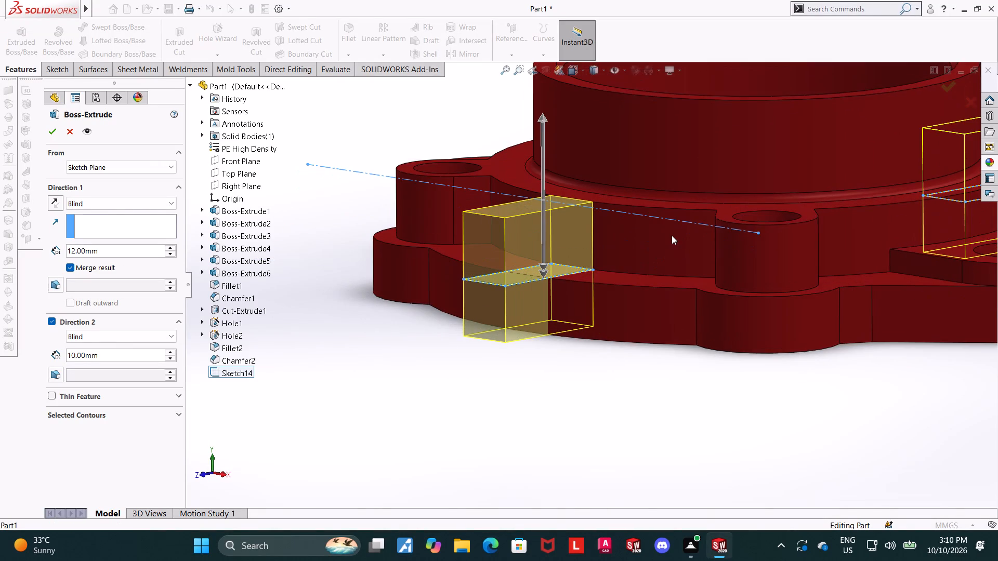
{"action": "scroll", "coordinate": [670, 234], "scroll_direction": "down", "scroll_amount": 2}
{"action": "scroll", "coordinate": [670, 234], "scroll_direction": "up", "scroll_amount": 1}
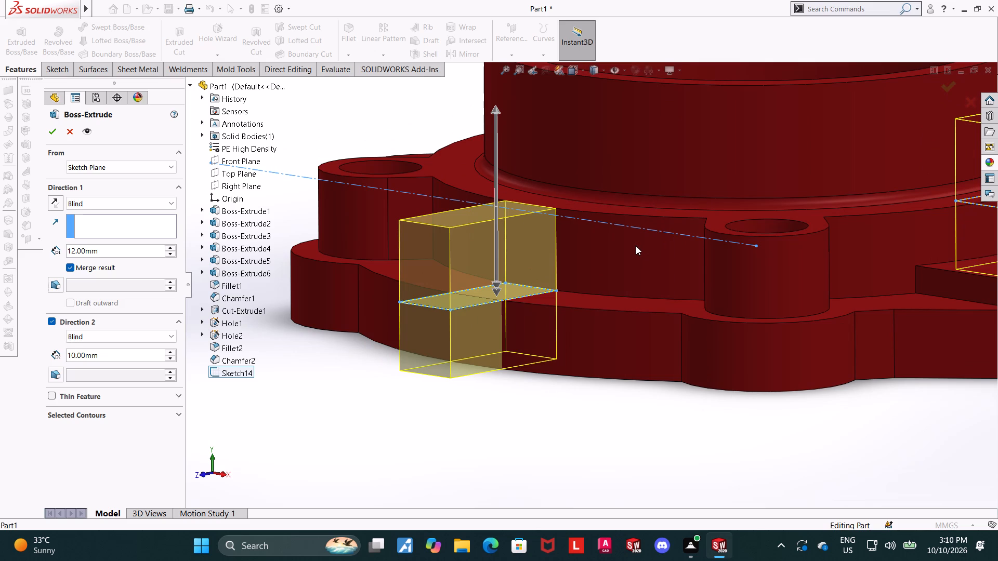
{"action": "scroll", "coordinate": [636, 246], "scroll_direction": "up", "scroll_amount": 2}
{"action": "scroll", "coordinate": [620, 233], "scroll_direction": "down", "scroll_amount": 2}
{"action": "middle_click", "coordinate": [620, 233]}
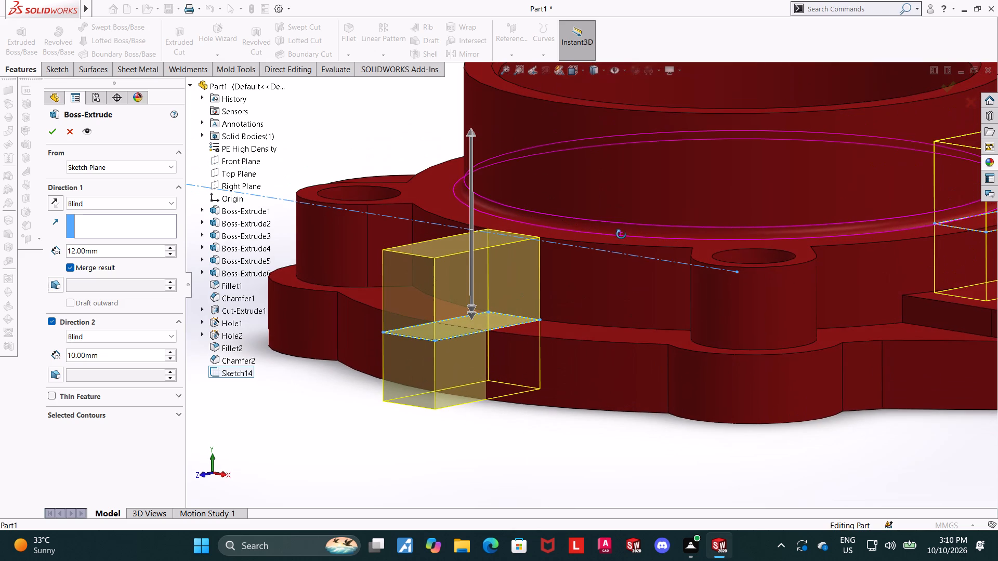
{"action": "left_click", "coordinate": [104, 355]}
{"action": "left_click_drag", "start_coordinate": [107, 356], "coordinate": [60, 360]}
{"action": "key", "text": "2"}
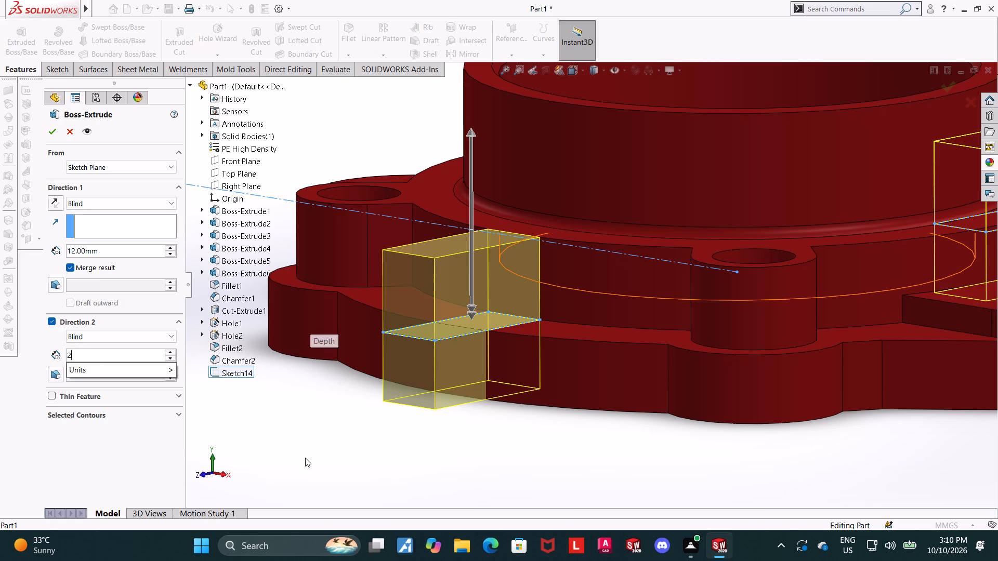
{"action": "key", "text": "Return"}
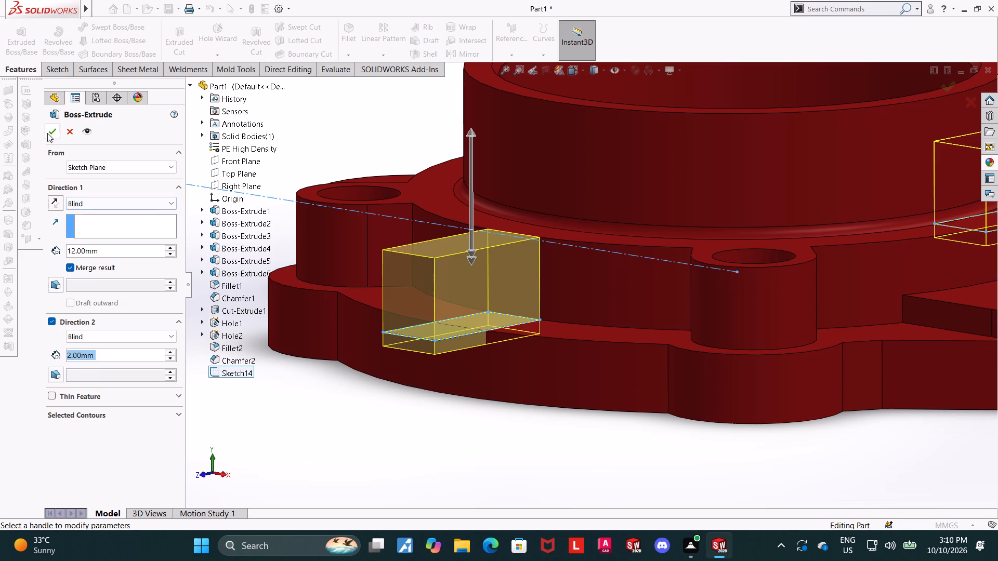
{"action": "left_click", "coordinate": [47, 133]}
{"action": "left_click", "coordinate": [409, 420]}
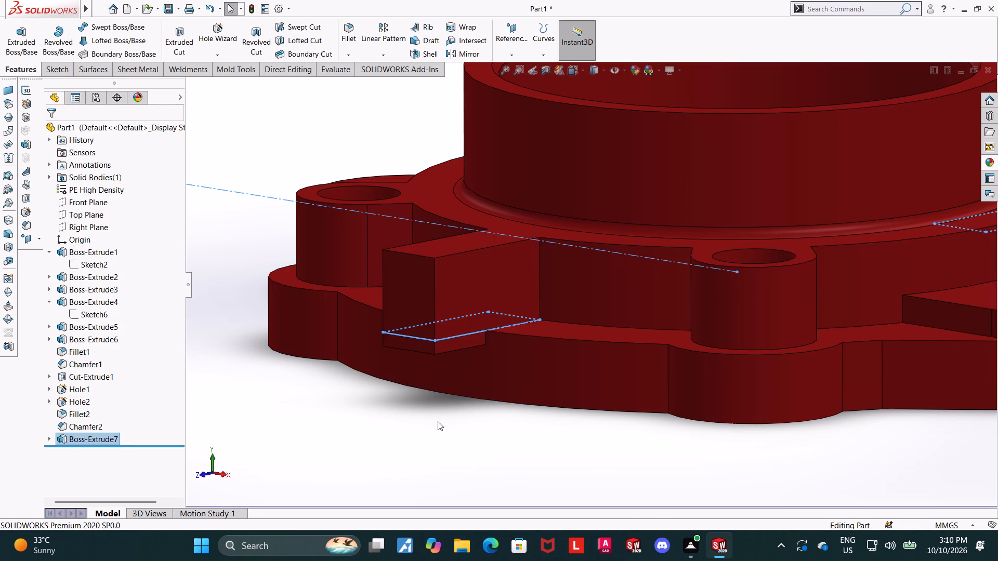
Examine the two rectangular bosses on the flange from the side and from above.
{"action": "middle_click_drag", "start_coordinate": [439, 410], "coordinate": [429, 398]}
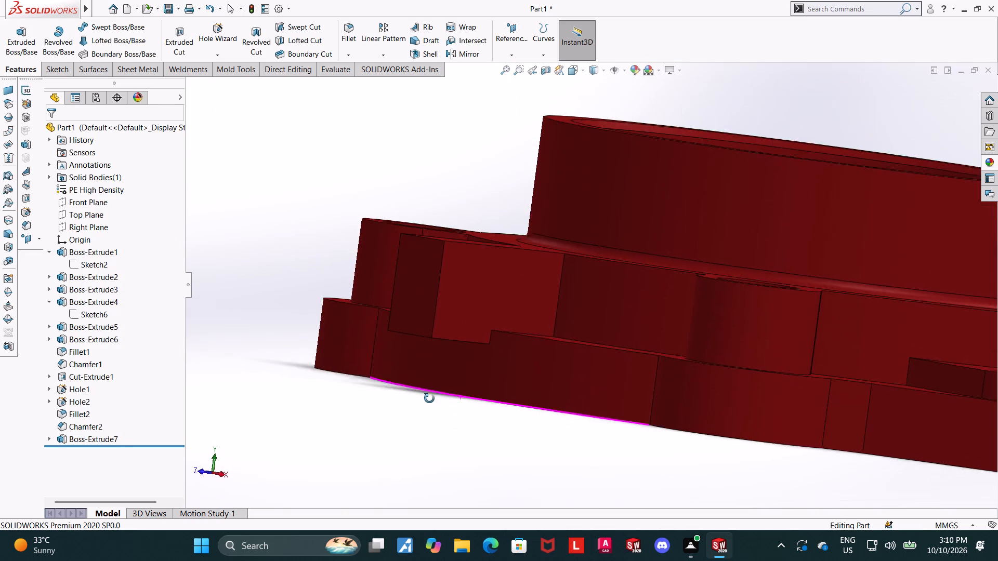
{"action": "middle_click_drag", "start_coordinate": [429, 398], "coordinate": [489, 434]}
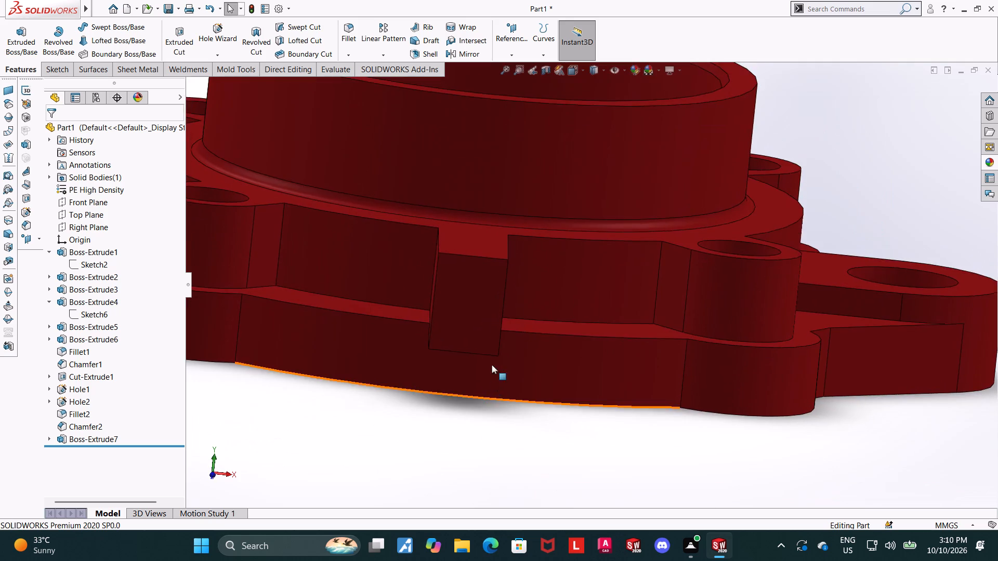
{"action": "middle_click_drag", "start_coordinate": [495, 326], "coordinate": [495, 422]}
{"action": "scroll", "coordinate": [492, 418], "scroll_direction": "up", "scroll_amount": 4}
{"action": "scroll", "coordinate": [544, 265], "scroll_direction": "up", "scroll_amount": 2}
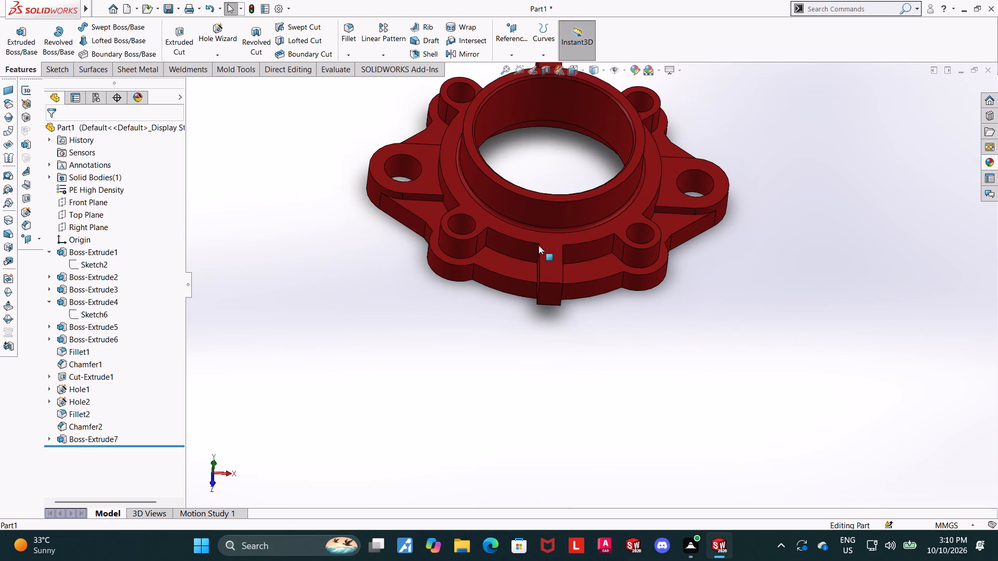
{"action": "middle_click_drag", "start_coordinate": [539, 244], "coordinate": [540, 300]}
{"action": "scroll", "coordinate": [540, 287], "scroll_direction": "up", "scroll_amount": 3}
{"action": "scroll", "coordinate": [623, 151], "scroll_direction": "down", "scroll_amount": 3}
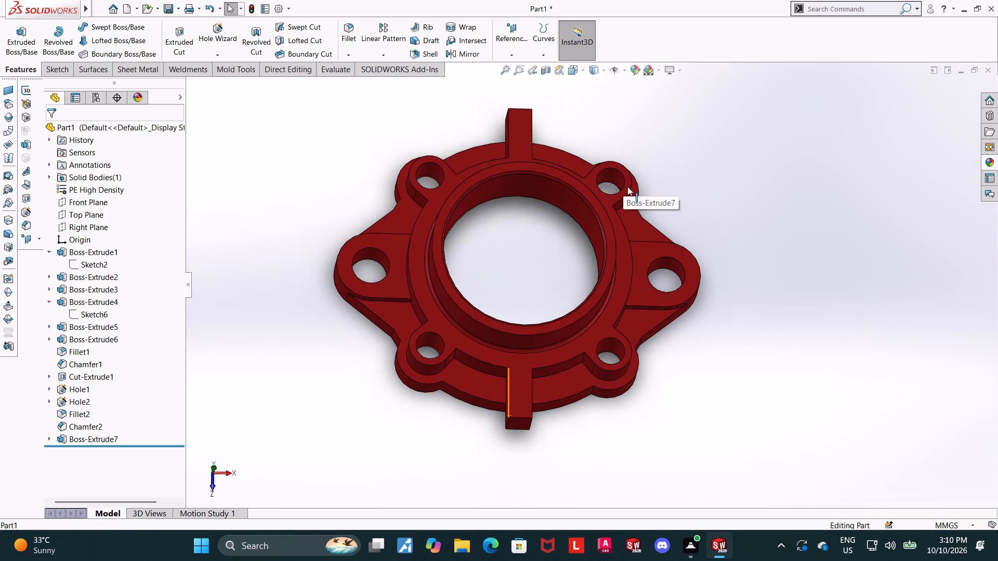
{"action": "middle_click_drag", "start_coordinate": [627, 186], "coordinate": [626, 213]}
{"action": "scroll", "coordinate": [612, 204], "scroll_direction": "up", "scroll_amount": 2}
{"action": "scroll", "coordinate": [610, 165], "scroll_direction": "down", "scroll_amount": 3}
{"action": "middle_click_drag", "start_coordinate": [603, 208], "coordinate": [596, 194]}
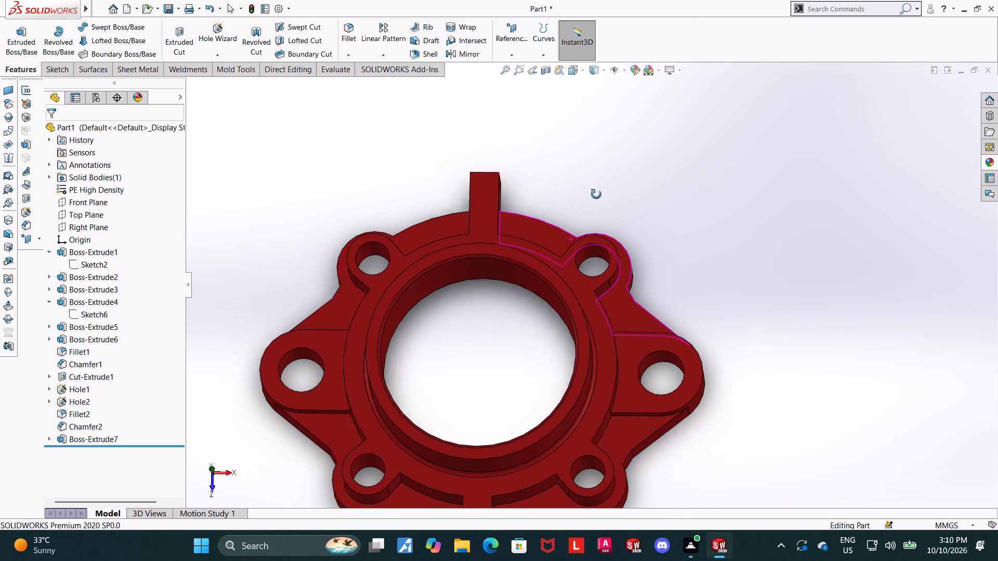
{"action": "middle_click_drag", "start_coordinate": [596, 194], "coordinate": [598, 196]}
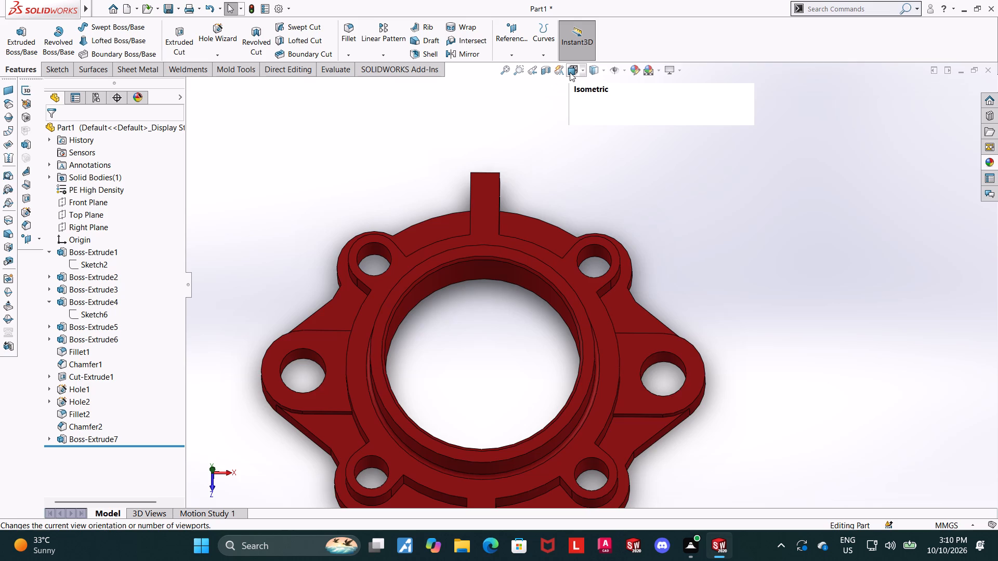
Open the rectangular bosses' sketch for editing in Top view and delete the distance dimension between the origin and the rectangle's outer edge.
{"action": "left_click", "coordinate": [570, 73]}
{"action": "left_click", "coordinate": [411, 356]}
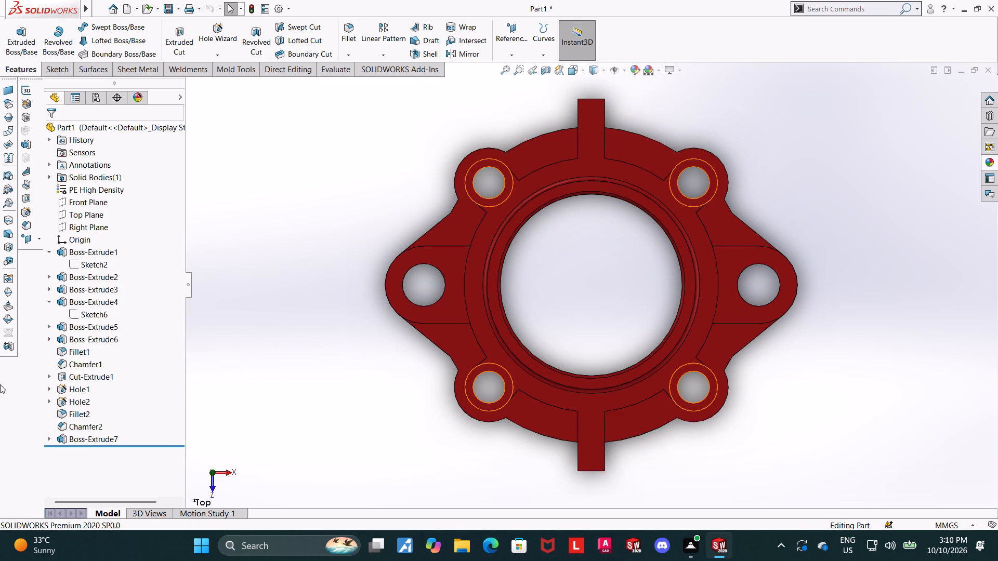
{"action": "left_click", "coordinate": [46, 437]}
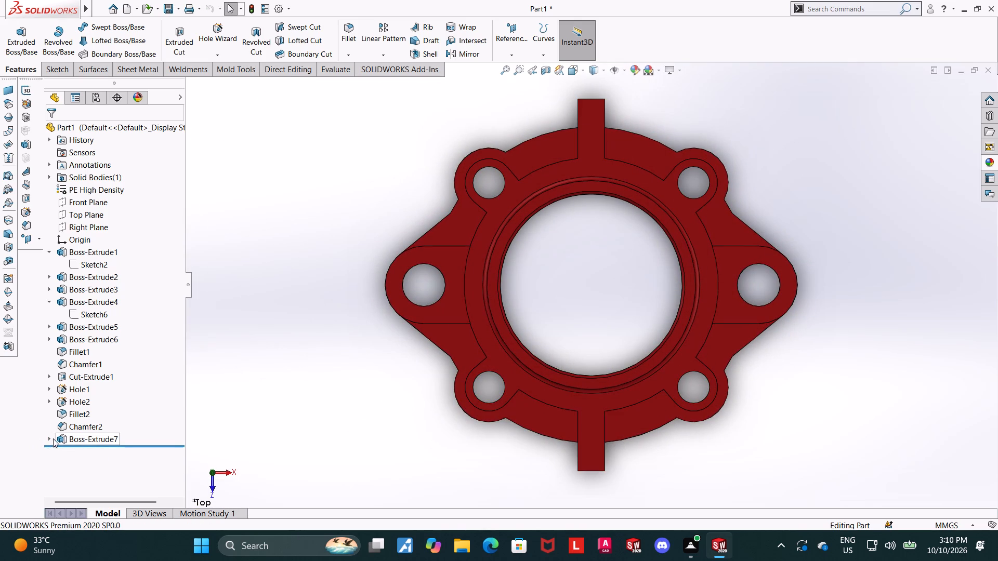
{"action": "left_click", "coordinate": [49, 438]}
{"action": "left_click", "coordinate": [81, 449]}
{"action": "left_click", "coordinate": [90, 419]}
{"action": "scroll", "coordinate": [736, 118], "scroll_direction": "up", "scroll_amount": 2}
{"action": "scroll", "coordinate": [675, 159], "scroll_direction": "down", "scroll_amount": 2}
{"action": "scroll", "coordinate": [627, 184], "scroll_direction": "down", "scroll_amount": 2}
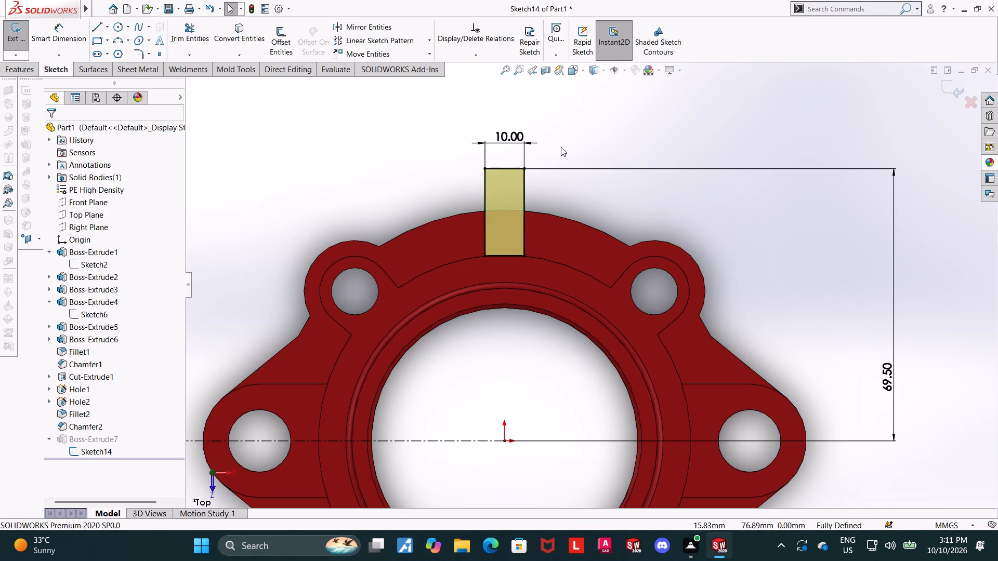
{"action": "scroll", "coordinate": [545, 165], "scroll_direction": "down", "scroll_amount": 2}
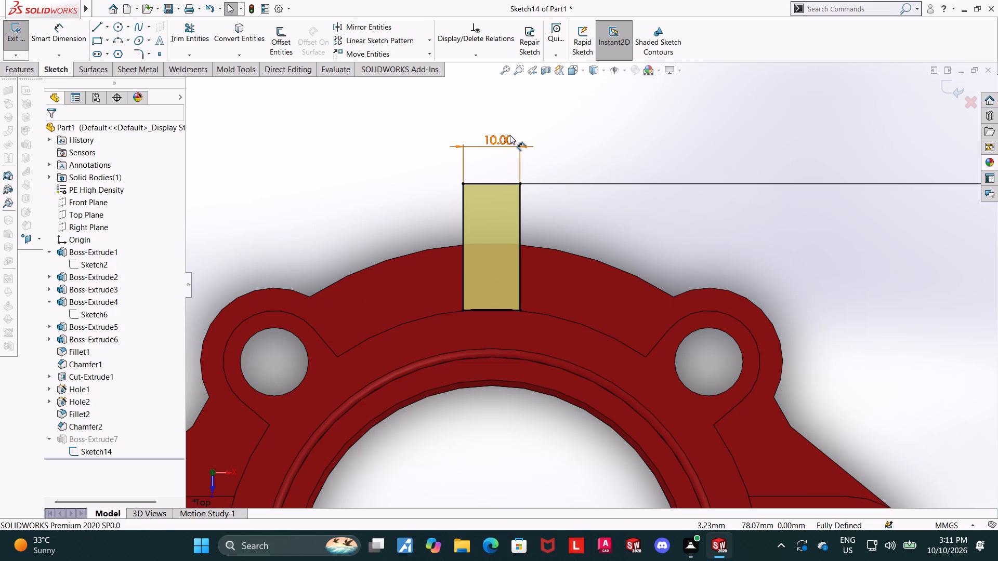
{"action": "scroll", "coordinate": [502, 192], "scroll_direction": "up", "scroll_amount": 2}
{"action": "scroll", "coordinate": [639, 225], "scroll_direction": "up", "scroll_amount": 2}
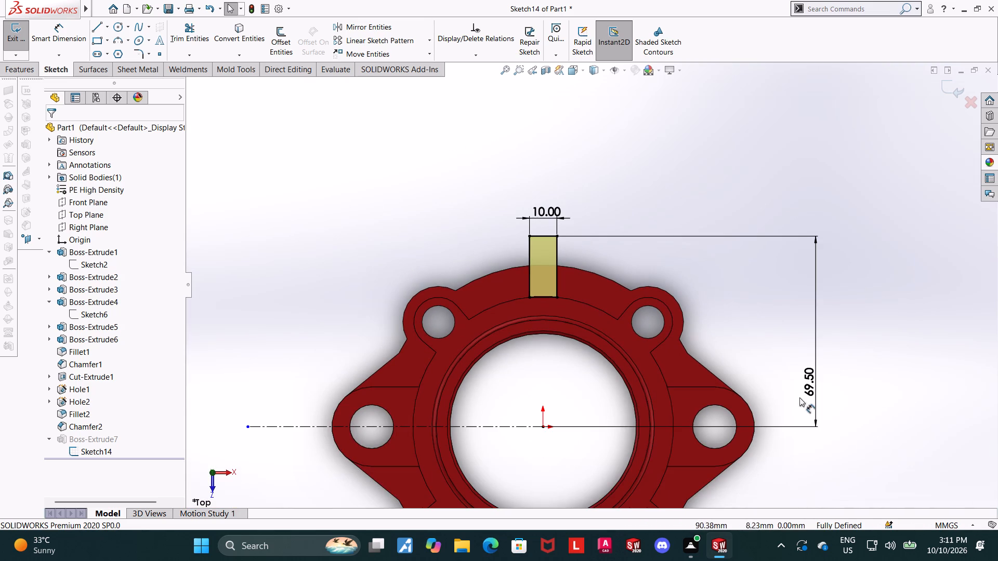
{"action": "right_click", "coordinate": [809, 390]}
{"action": "left_click", "coordinate": [828, 406]}
{"action": "key", "text": "Escape"}
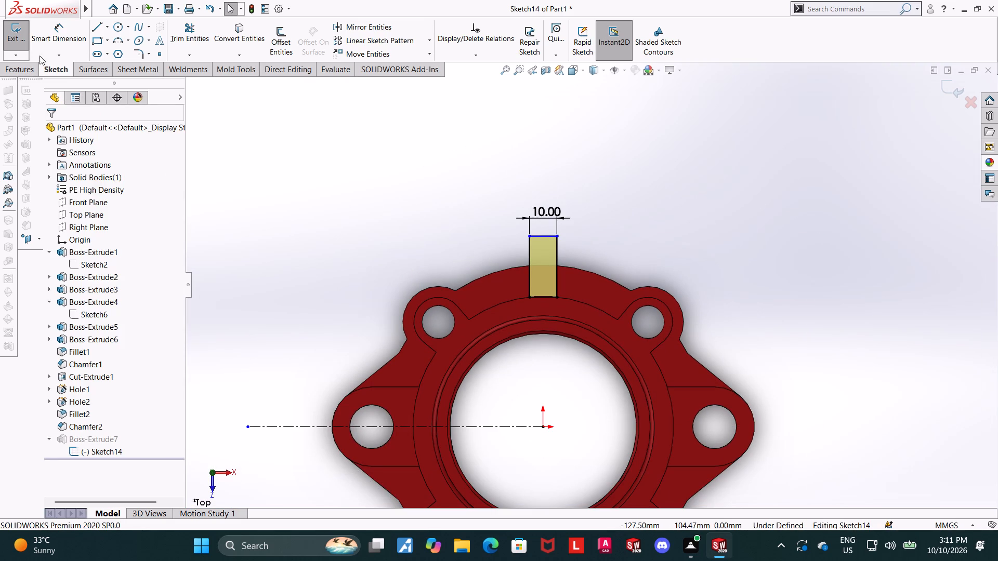
Dimension the rectangle's outer edge at 125 mm from the origin and close the sketch.
{"action": "left_click", "coordinate": [58, 38]}
{"action": "left_click", "coordinate": [546, 238]}
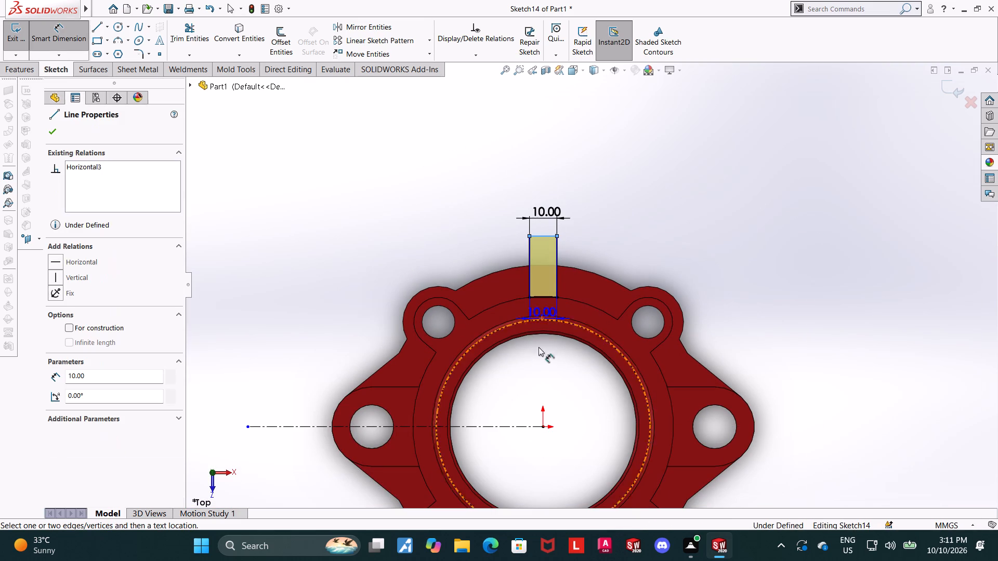
{"action": "left_click", "coordinate": [542, 429]}
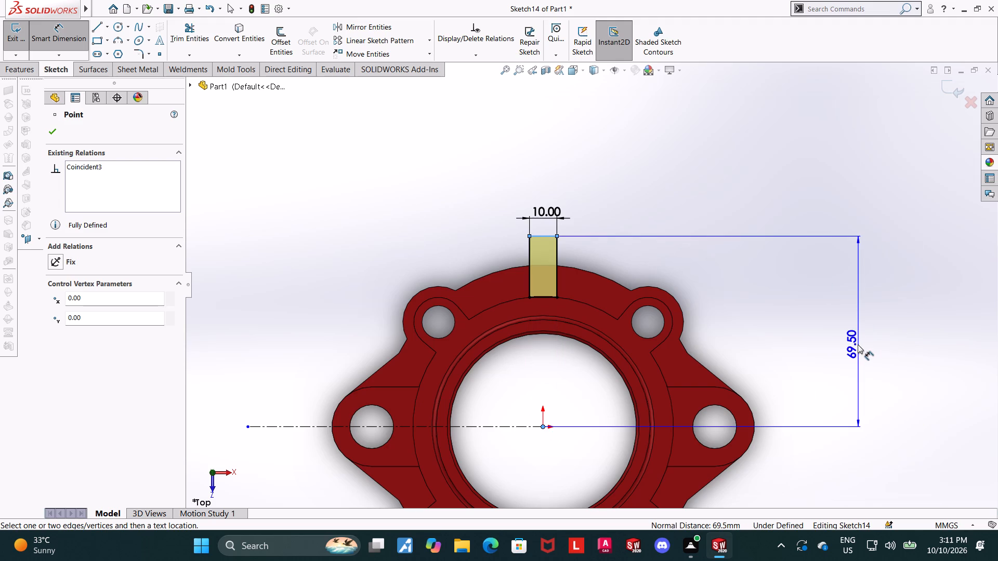
{"action": "left_click", "coordinate": [858, 344]}
{"action": "type", "text": "125"}
{"action": "key", "text": "Return"}
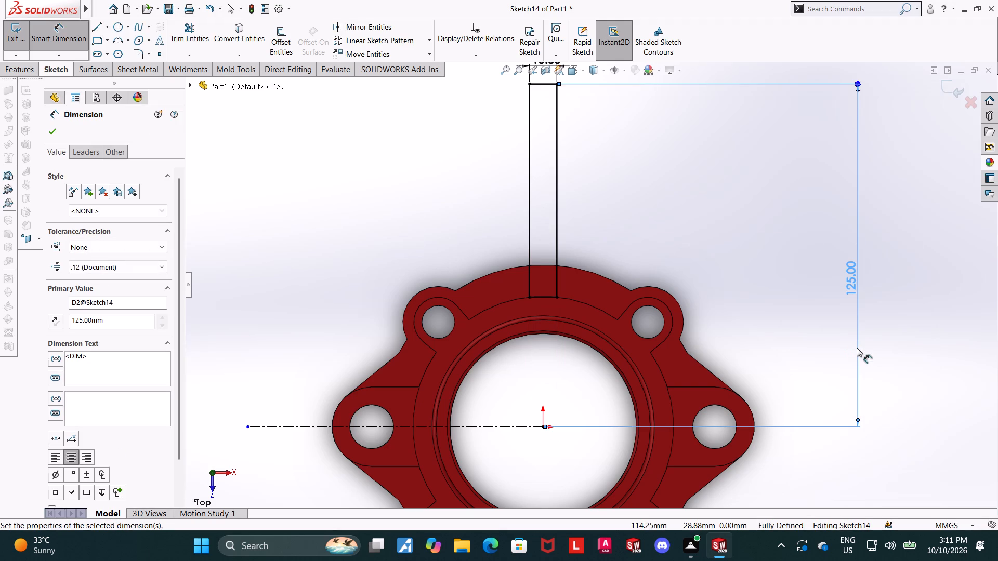
{"action": "scroll", "coordinate": [855, 215], "scroll_direction": "up", "scroll_amount": 1}
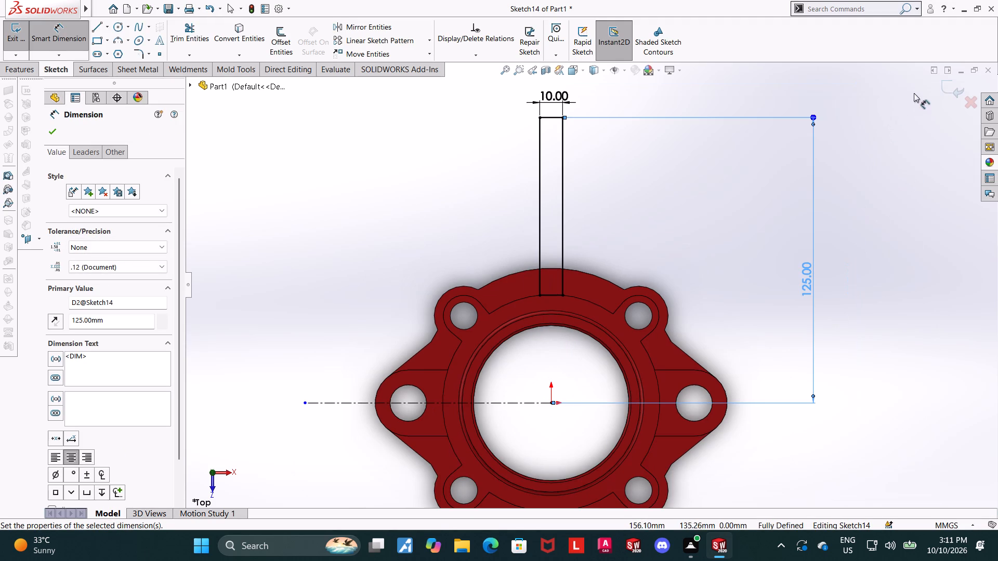
{"action": "left_click", "coordinate": [945, 87]}
{"action": "scroll", "coordinate": [775, 207], "scroll_direction": "up", "scroll_amount": 3}
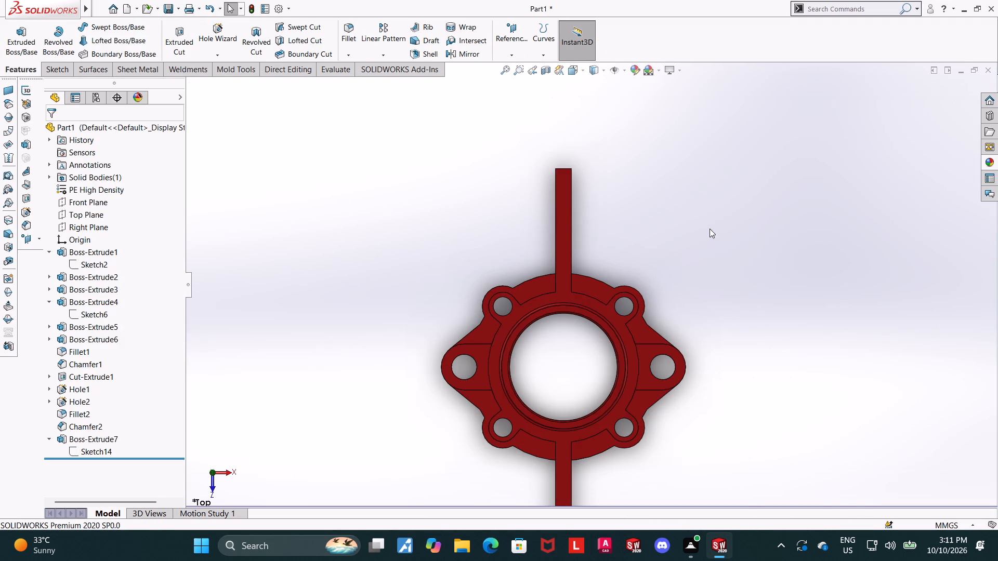
Undo the sketch exit, set the outer-edge distance from the origin to 125/2 mm, and close the sketch.
{"action": "key", "text": "ctrl+z"}
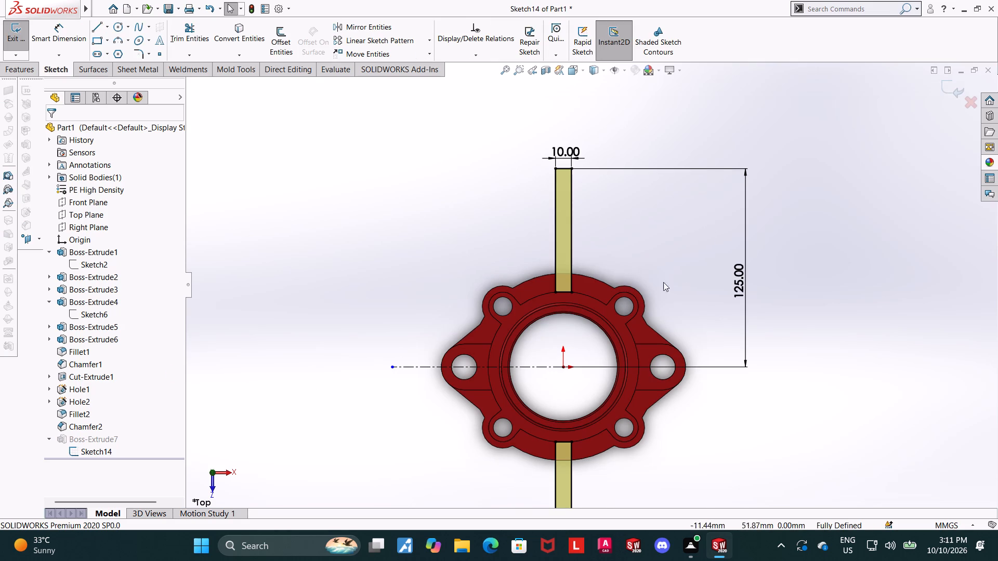
{"action": "double_click", "coordinate": [738, 288]}
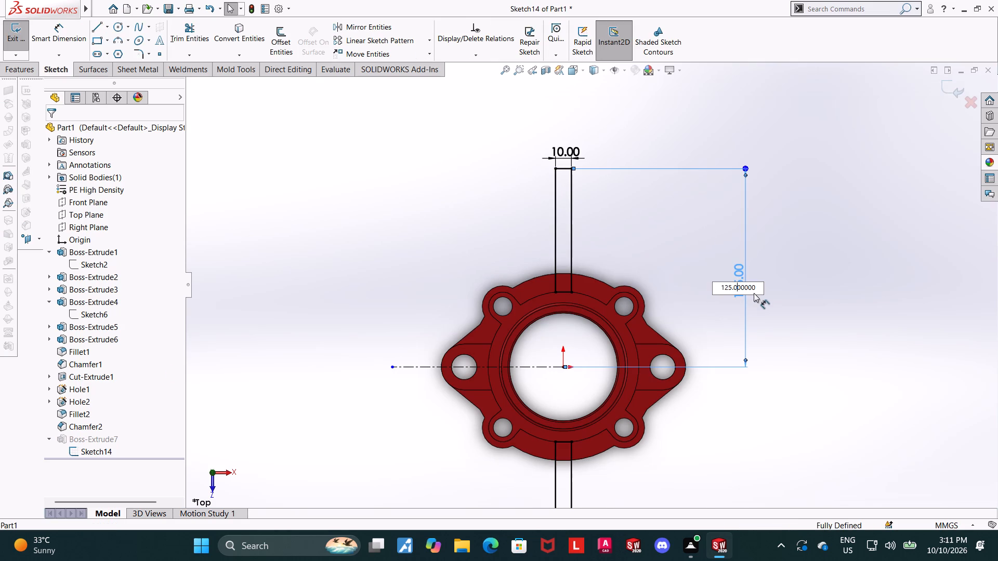
{"action": "left_click_drag", "start_coordinate": [761, 285], "coordinate": [671, 284]}
{"action": "type", "text": "125/2"}
{"action": "key", "text": "Return"}
{"action": "key", "text": "Escape"}
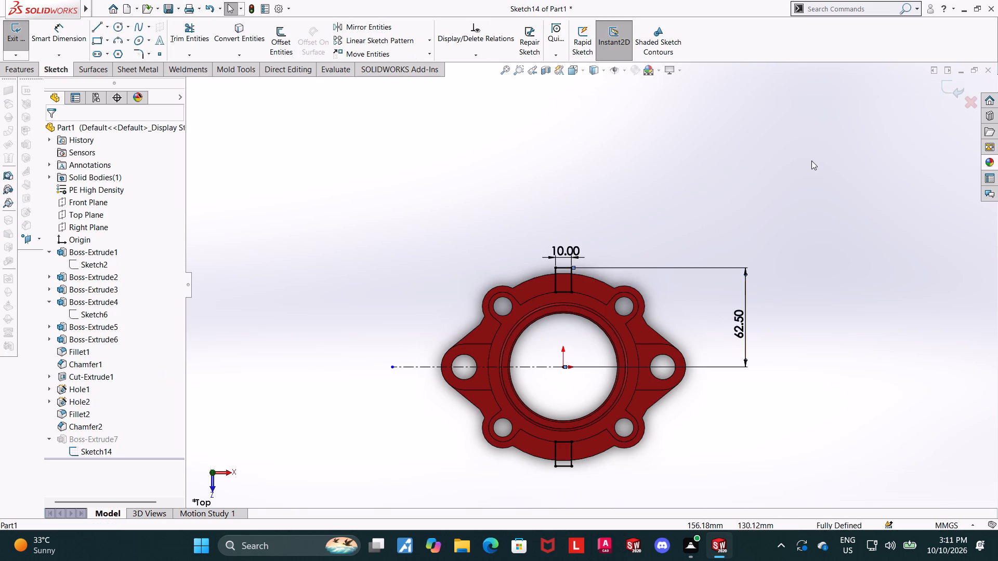
{"action": "left_click", "coordinate": [950, 96]}
{"action": "scroll", "coordinate": [544, 279], "scroll_direction": "up", "scroll_amount": 3}
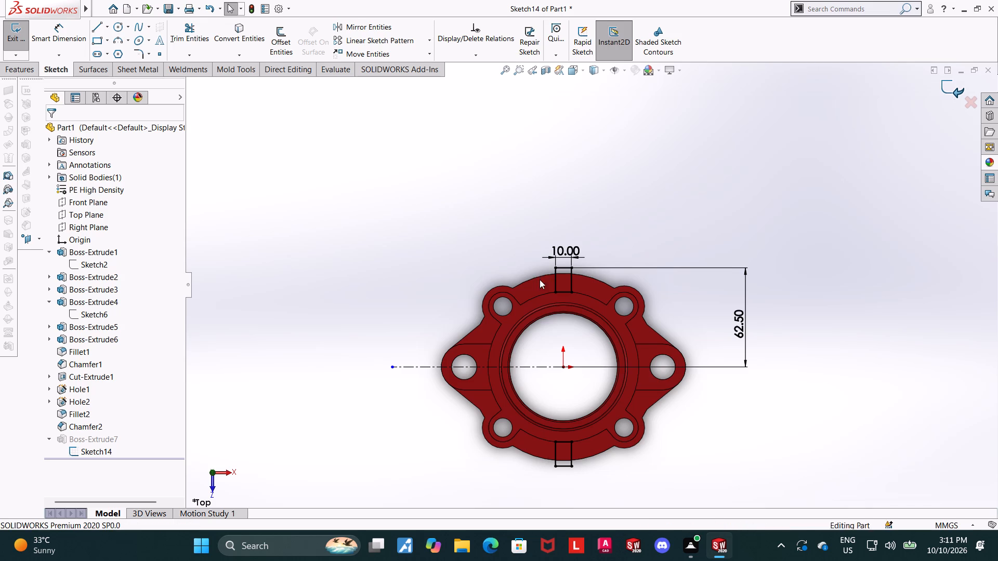
Start a sketch on the side face of one rectangular flange boss and view it normal to the sketch plane.
{"action": "scroll", "coordinate": [594, 296], "scroll_direction": "down", "scroll_amount": 3}
{"action": "middle_click_drag", "start_coordinate": [593, 291], "coordinate": [522, 247]}
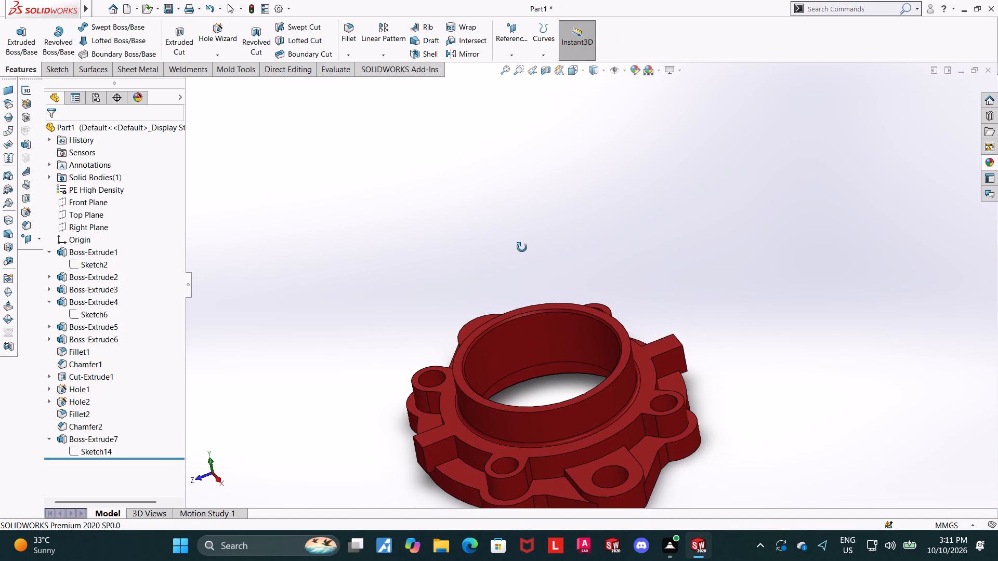
{"action": "middle_click_drag", "start_coordinate": [522, 247], "coordinate": [523, 249]}
{"action": "middle_click_drag", "start_coordinate": [702, 346], "coordinate": [690, 331]}
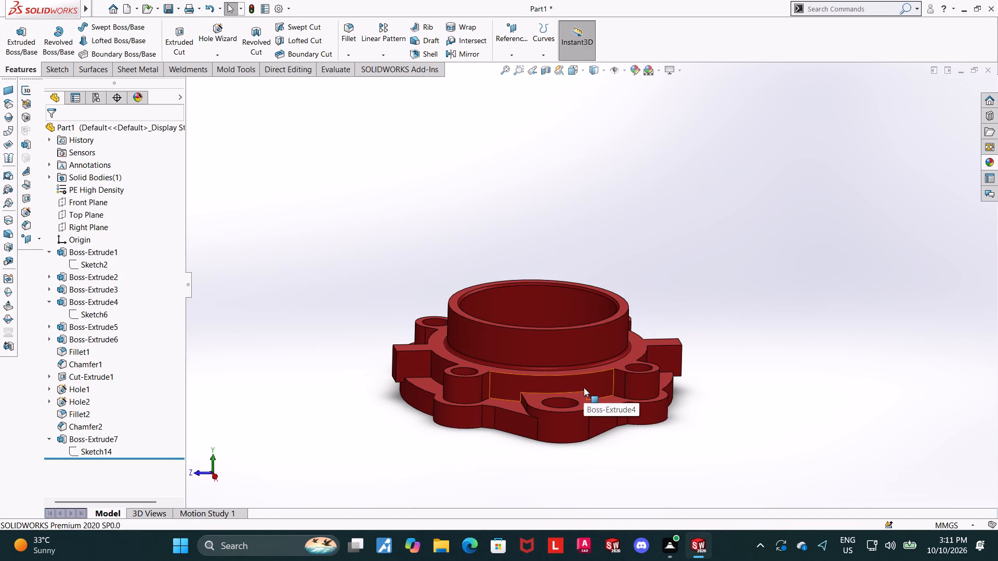
{"action": "left_click", "coordinate": [667, 353]}
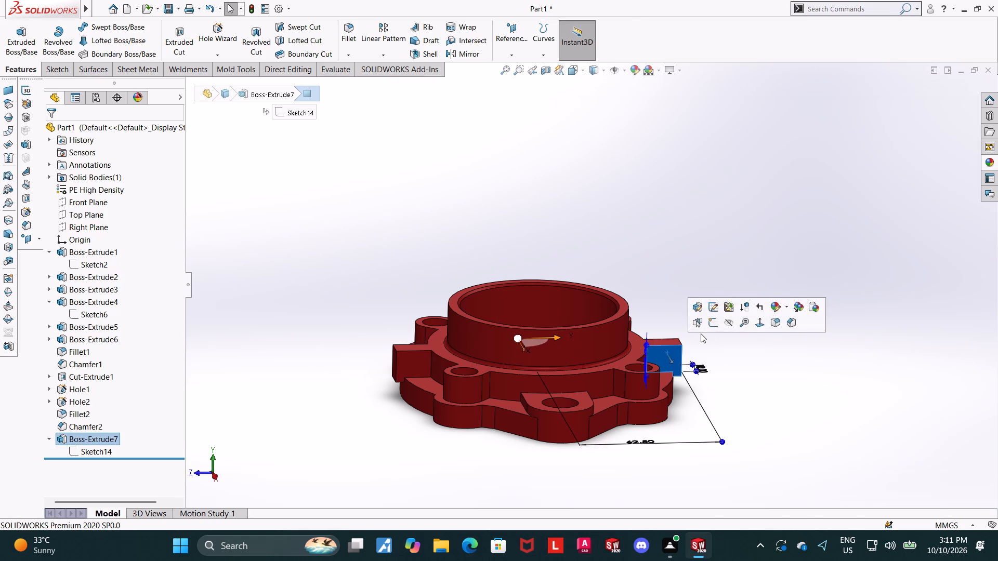
{"action": "left_click", "coordinate": [712, 319]}
{"action": "left_click", "coordinate": [95, 462]}
{"action": "left_click", "coordinate": [120, 445]}
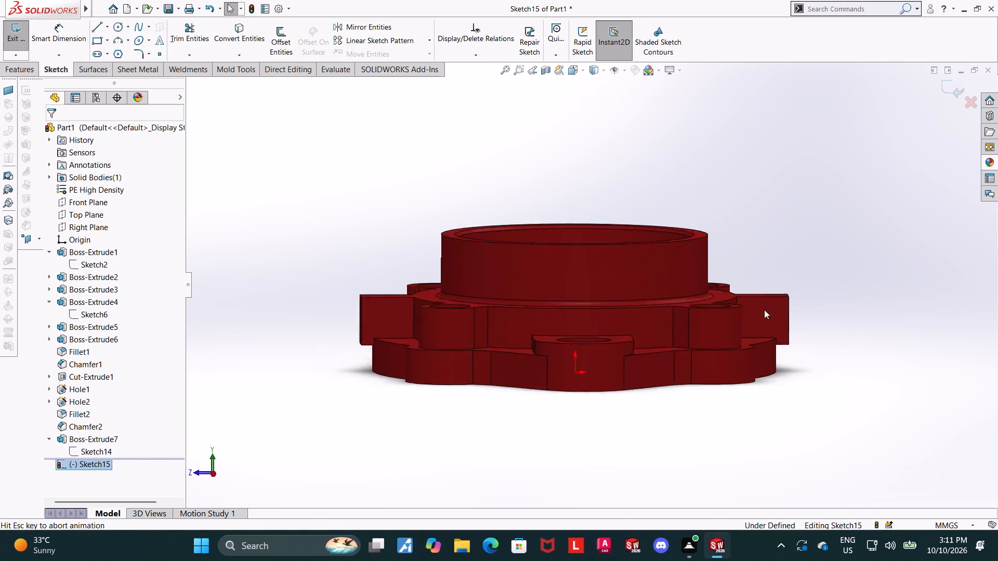
Sketch a circle centred on the midpoint of the boss's outer vertical edge, reaching to the edge's upper corner.
{"action": "scroll", "coordinate": [863, 292], "scroll_direction": "up", "scroll_amount": 4}
{"action": "scroll", "coordinate": [805, 276], "scroll_direction": "down", "scroll_amount": 6}
{"action": "scroll", "coordinate": [392, 286], "scroll_direction": "down", "scroll_amount": 4}
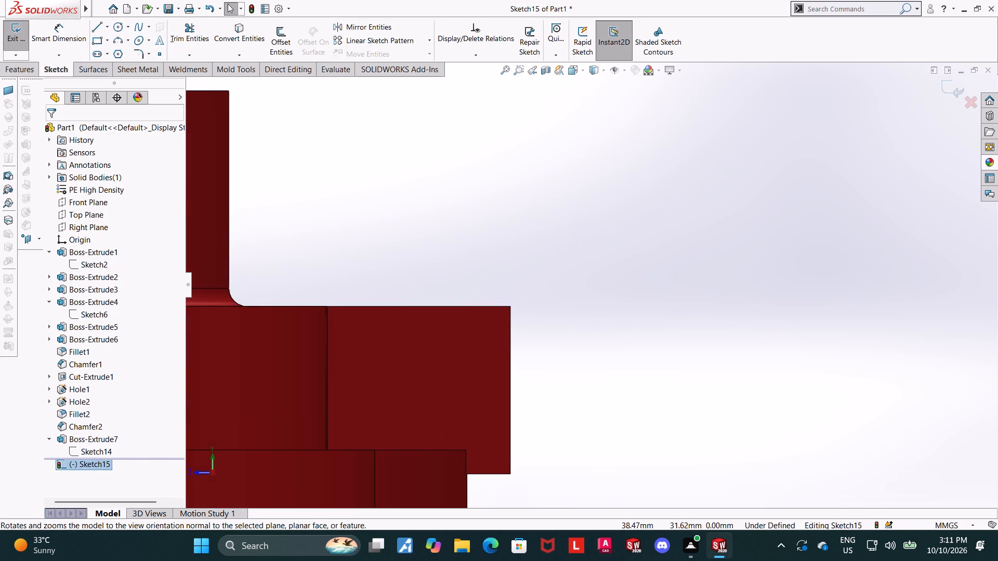
{"action": "left_click", "coordinate": [116, 26]}
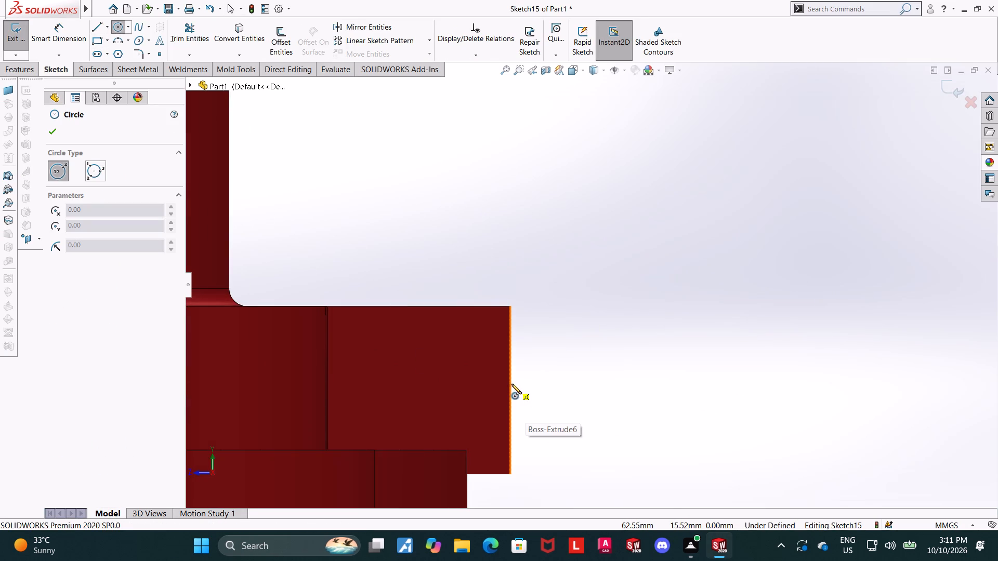
{"action": "left_click", "coordinate": [512, 389]}
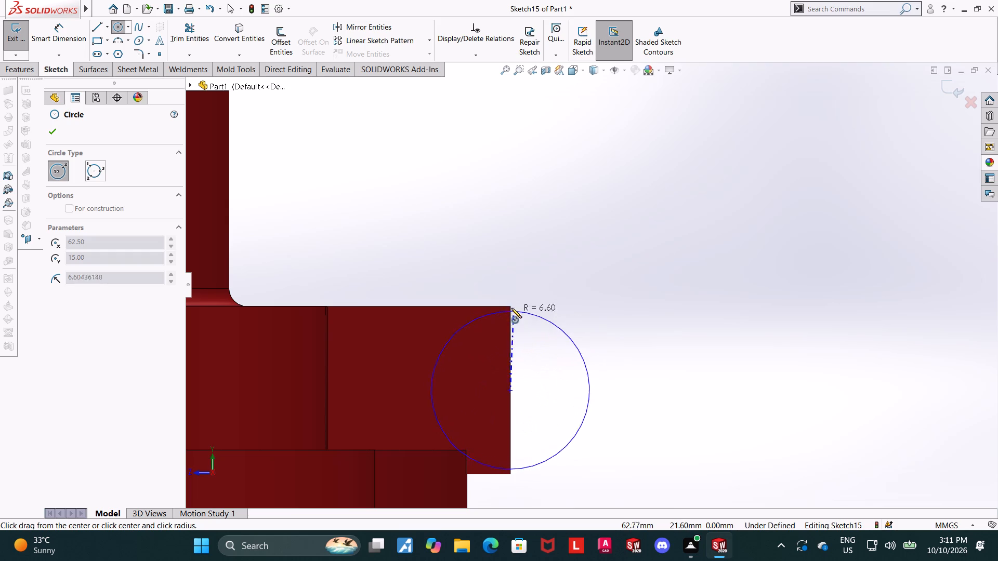
{"action": "left_click", "coordinate": [509, 304]}
{"action": "key", "text": "Escape"}
{"action": "key", "text": "Escape"}
{"action": "key", "text": "Escape"}
{"action": "left_click", "coordinate": [52, 26]}
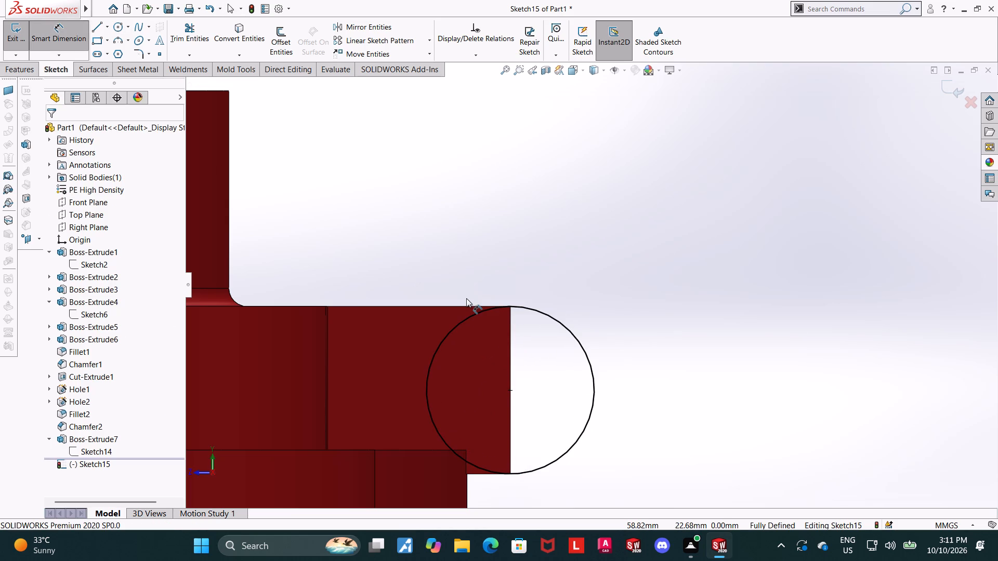
{"action": "key", "text": "Escape"}
{"action": "key", "text": "Escape"}
Sketch a matching circle centred on the midpoint of the opposite boss's outer edge, reaching to its upper corner.
{"action": "scroll", "coordinate": [358, 184], "scroll_direction": "up", "scroll_amount": 6}
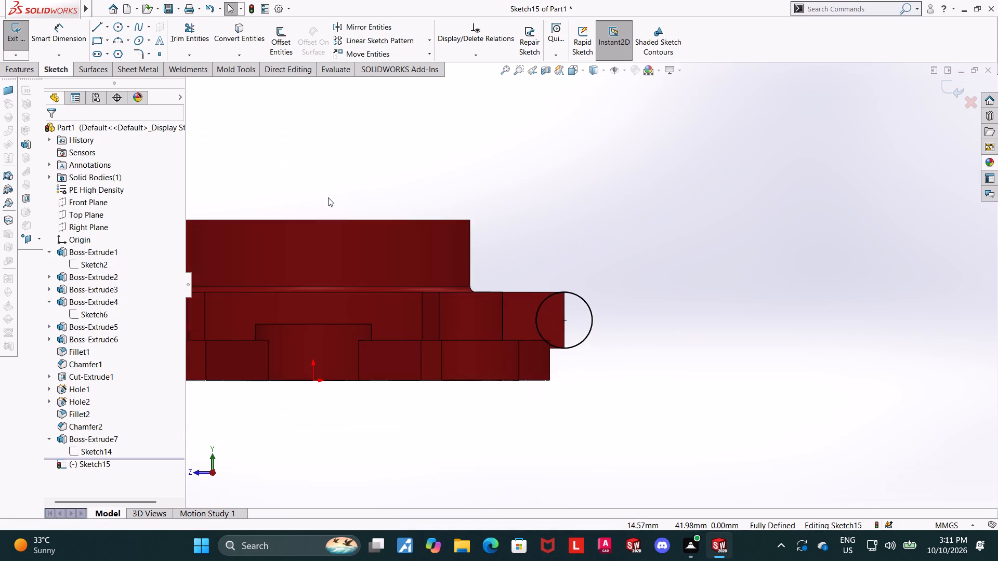
{"action": "scroll", "coordinate": [328, 197], "scroll_direction": "up", "scroll_amount": 3}
{"action": "scroll", "coordinate": [334, 269], "scroll_direction": "down", "scroll_amount": 3}
{"action": "left_click", "coordinate": [119, 23]}
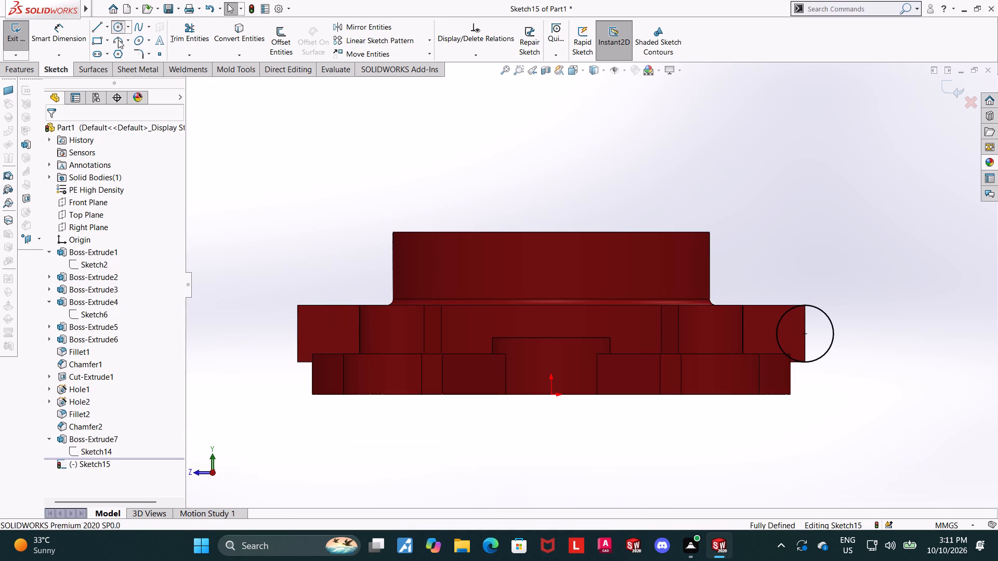
{"action": "left_click", "coordinate": [300, 333]}
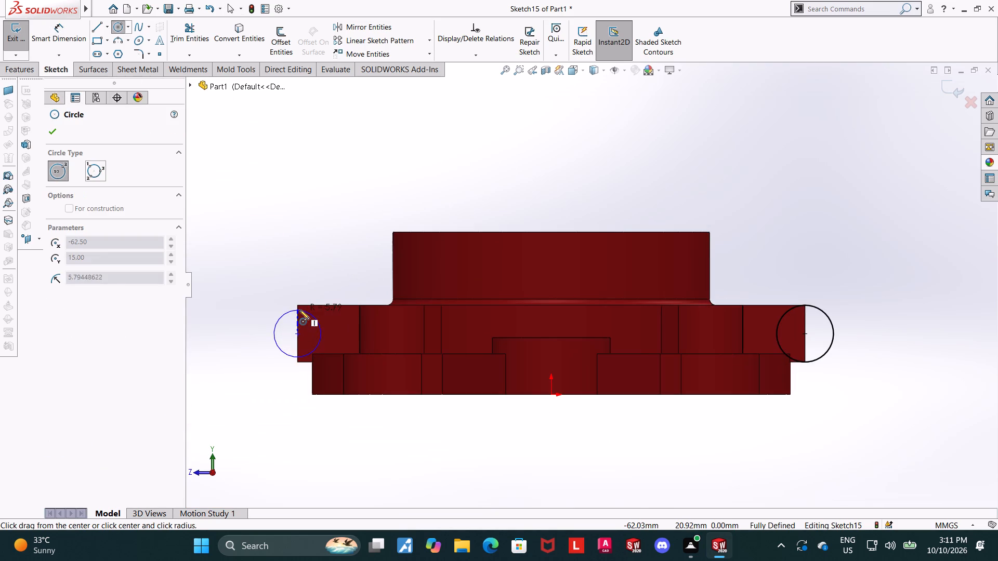
{"action": "left_click", "coordinate": [299, 305]}
{"action": "key", "text": "Escape"}
{"action": "key", "text": "Escape"}
{"action": "key", "text": "Escape"}
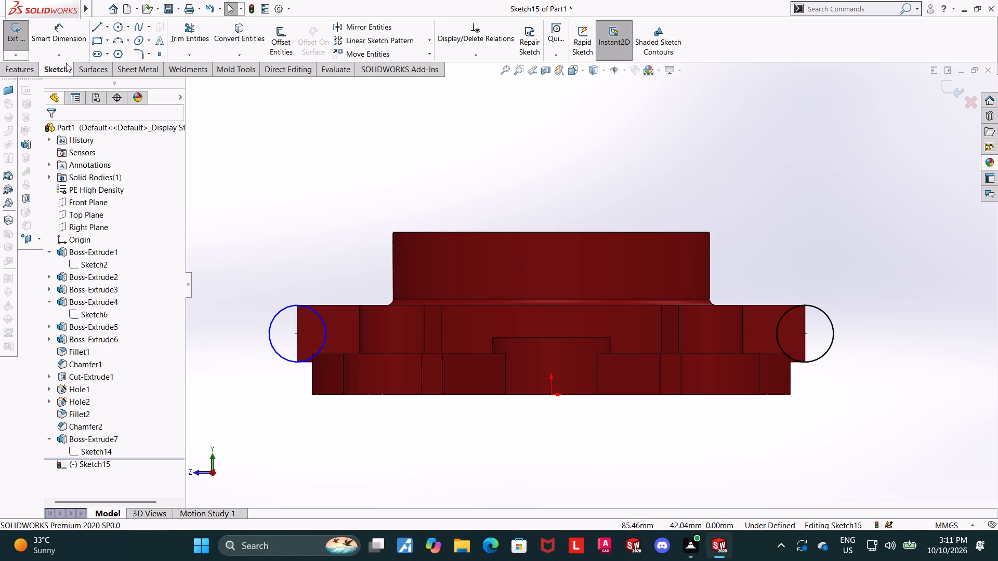
Make the second circle tangent to the top edge of its boss and close the sketch.
{"action": "scroll", "coordinate": [332, 347], "scroll_direction": "down", "scroll_amount": 5}
{"action": "key", "text": "Escape"}
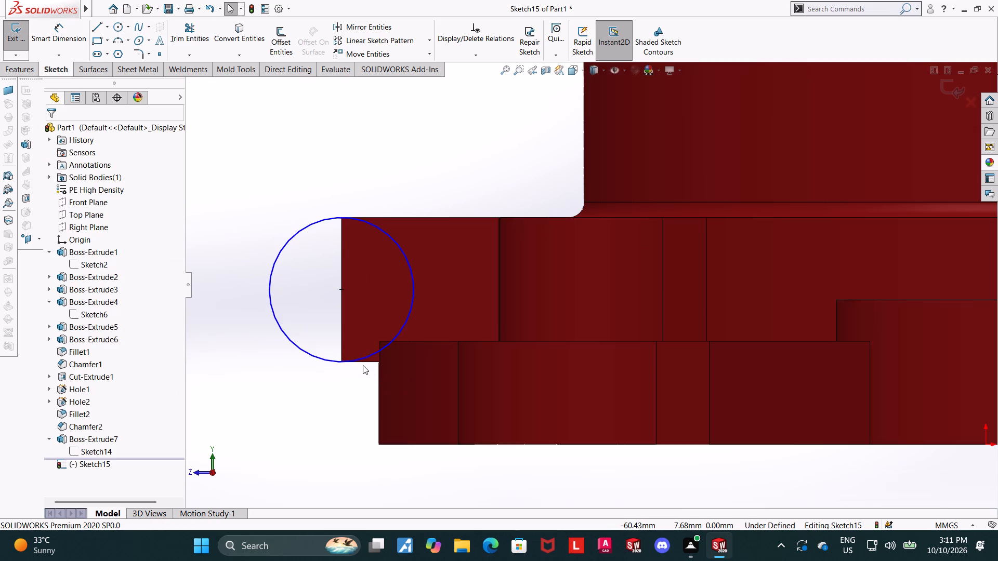
{"action": "left_click", "coordinate": [392, 218]}
{"action": "left_click", "coordinate": [387, 234], "text": "ctrl"}
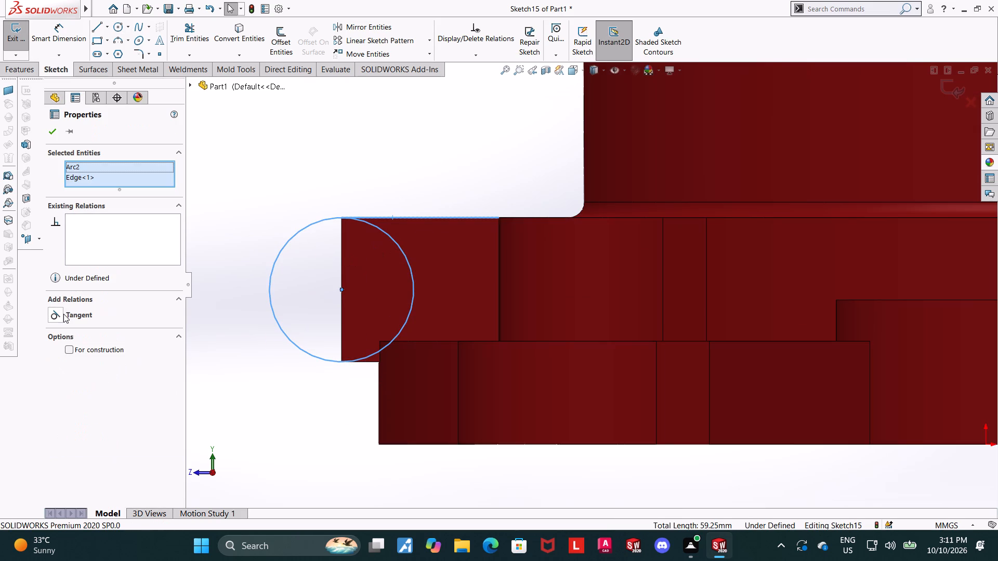
{"action": "left_click", "coordinate": [59, 314]}
{"action": "key", "text": "Escape"}
{"action": "key", "text": "Escape"}
{"action": "scroll", "coordinate": [342, 381], "scroll_direction": "up", "scroll_amount": 4}
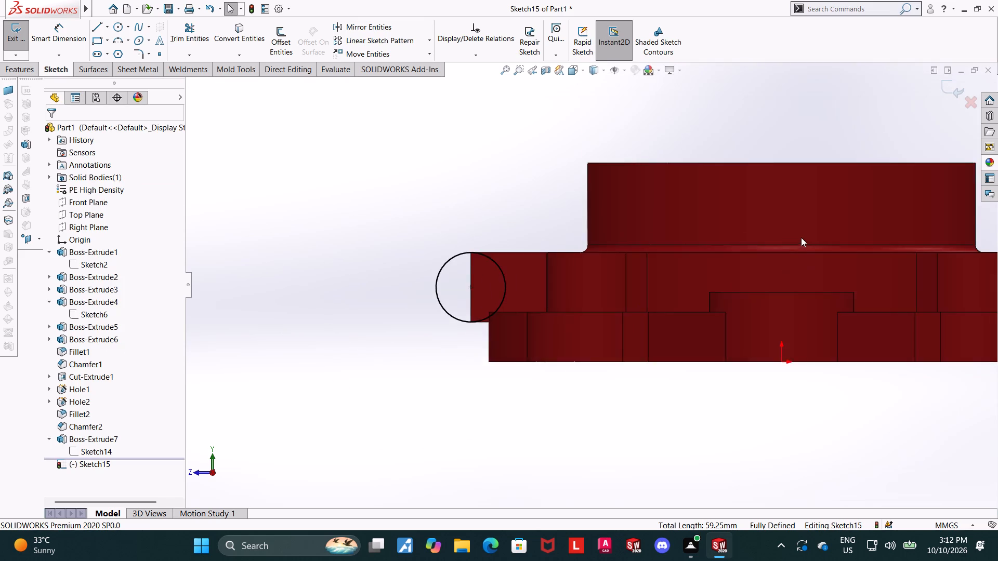
{"action": "scroll", "coordinate": [801, 237], "scroll_direction": "up", "scroll_amount": 4}
{"action": "scroll", "coordinate": [823, 238], "scroll_direction": "down", "scroll_amount": 3}
{"action": "left_click", "coordinate": [954, 91]}
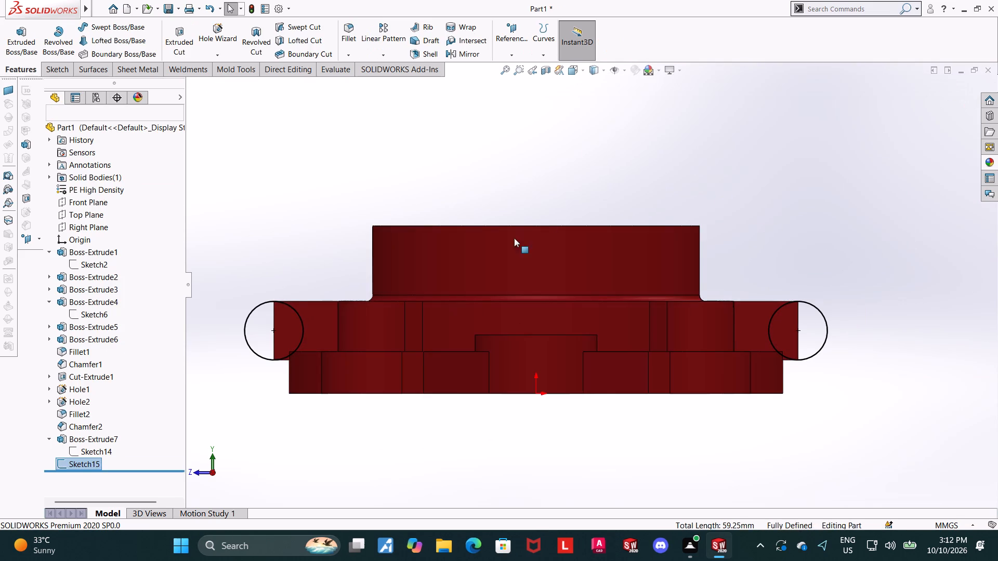
Extrude both circles 10 mm in the reversed direction, into the boss width, to round the boss ends.
{"action": "middle_click_drag", "start_coordinate": [514, 238], "coordinate": [557, 305]}
{"action": "left_click", "coordinate": [31, 31]}
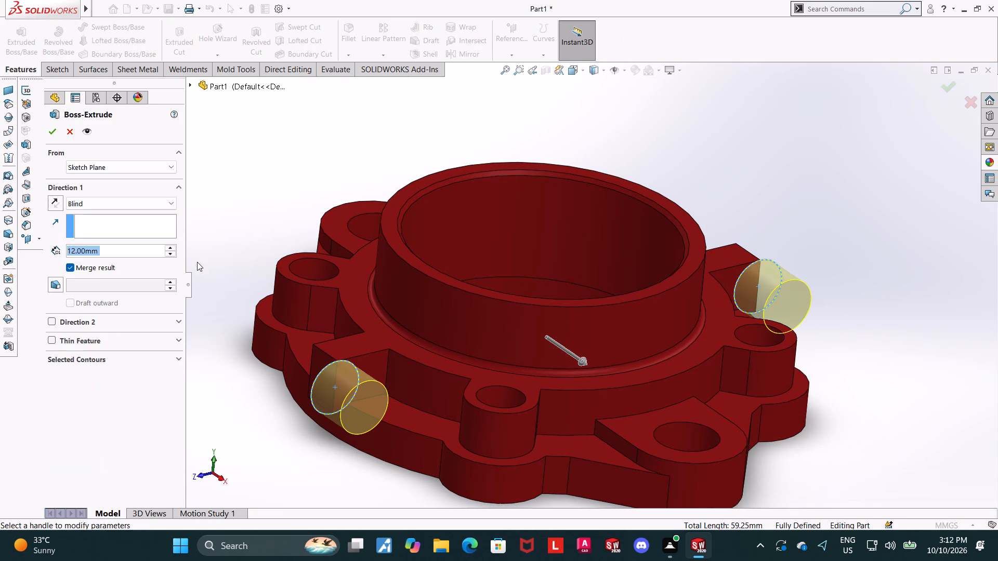
{"action": "left_click", "coordinate": [57, 205]}
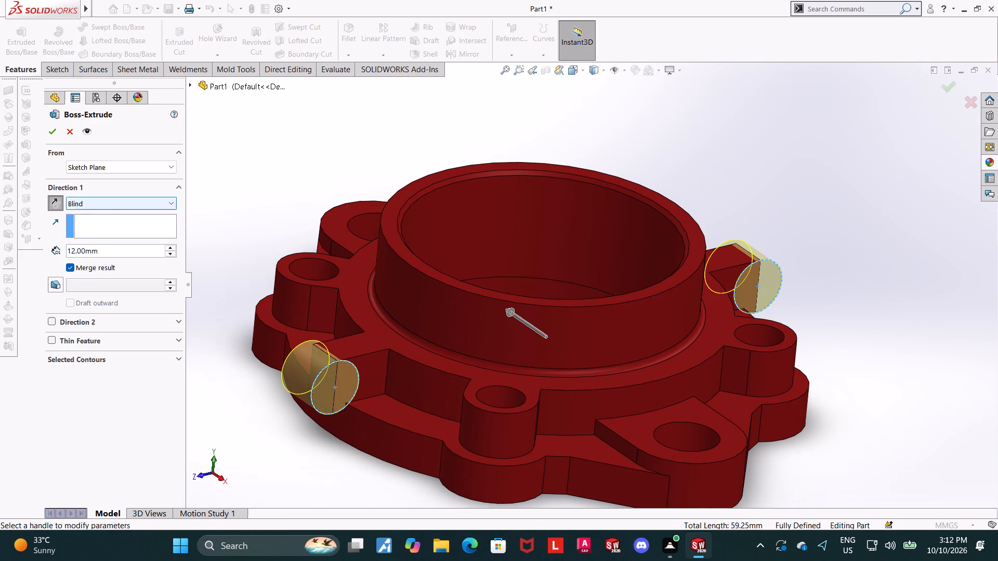
{"action": "left_click_drag", "start_coordinate": [116, 252], "coordinate": [0, 233]}
{"action": "type", "text": "10"}
{"action": "key", "text": "Return"}
{"action": "left_click", "coordinate": [48, 129]}
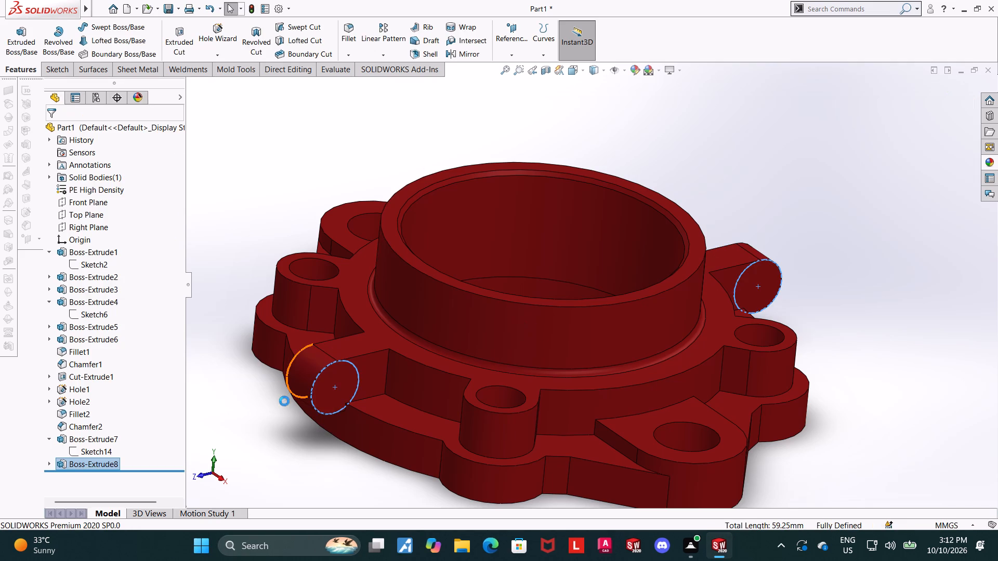
{"action": "left_click", "coordinate": [271, 421]}
Examine the rounded boss ends on the flange from several angles and in Front view.
{"action": "middle_click_drag", "start_coordinate": [266, 423], "coordinate": [316, 445]}
{"action": "scroll", "coordinate": [320, 464], "scroll_direction": "up", "scroll_amount": 3}
{"action": "middle_click_drag", "start_coordinate": [371, 391], "coordinate": [386, 373]}
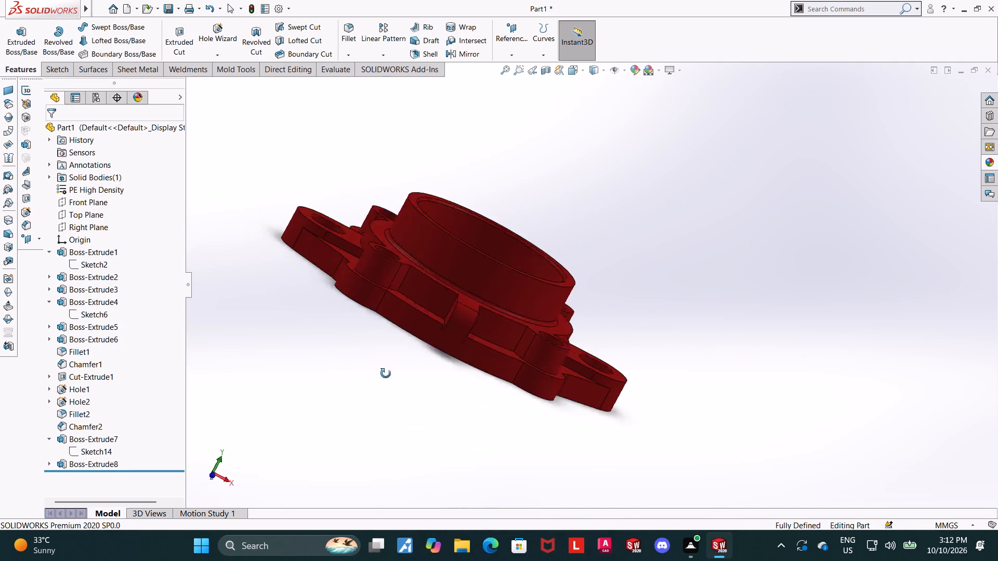
{"action": "middle_click_drag", "start_coordinate": [386, 373], "coordinate": [318, 355]}
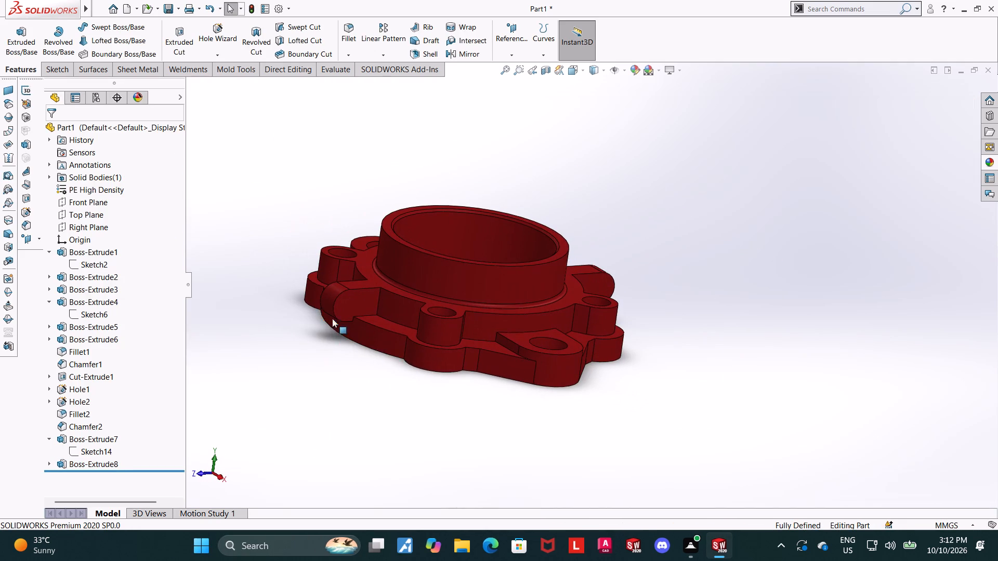
{"action": "middle_click_drag", "start_coordinate": [330, 306], "coordinate": [301, 291]}
{"action": "middle_click_drag", "start_coordinate": [368, 285], "coordinate": [428, 287]}
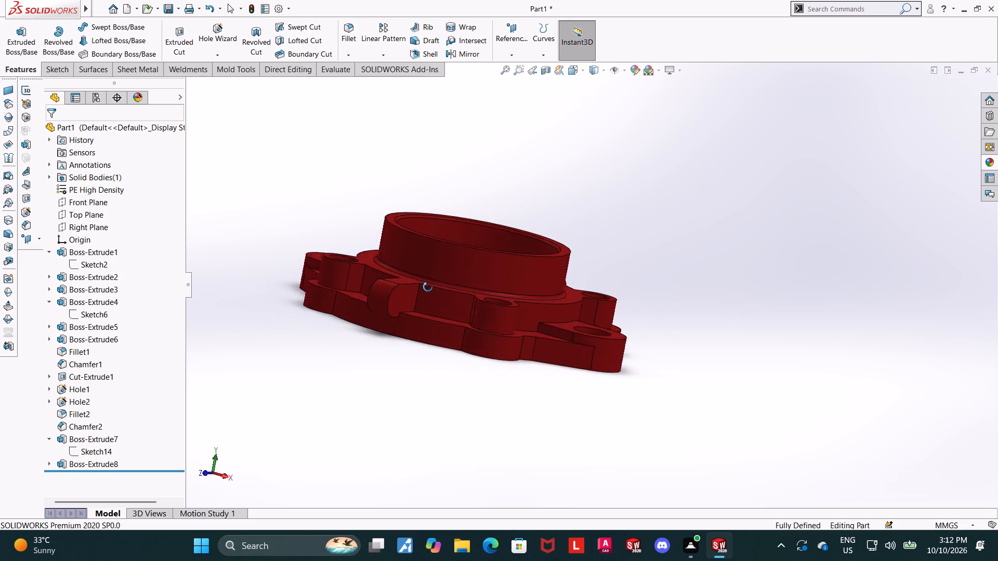
{"action": "middle_click_drag", "start_coordinate": [428, 287], "coordinate": [479, 283]}
{"action": "left_click", "coordinate": [573, 66]}
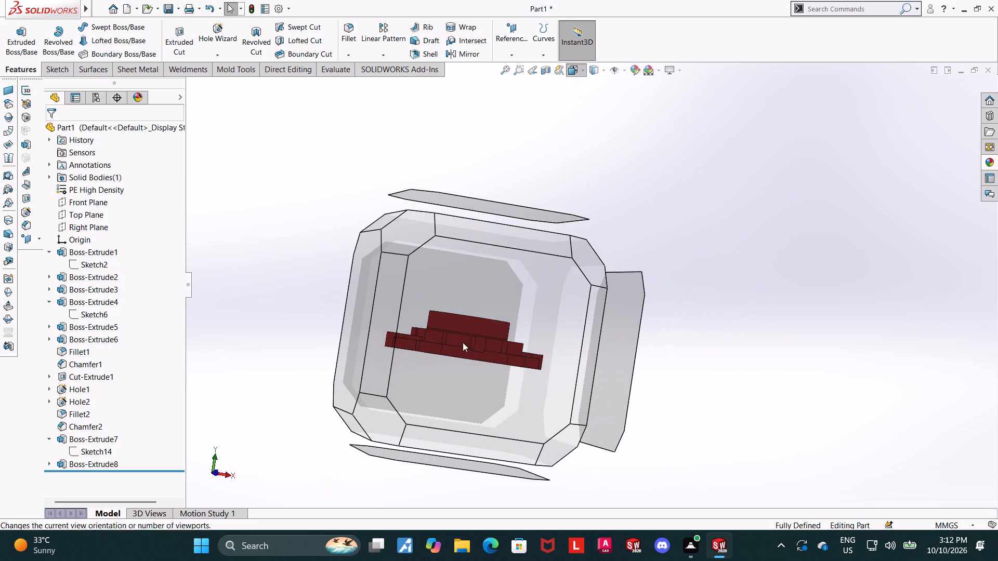
{"action": "left_click", "coordinate": [463, 342]}
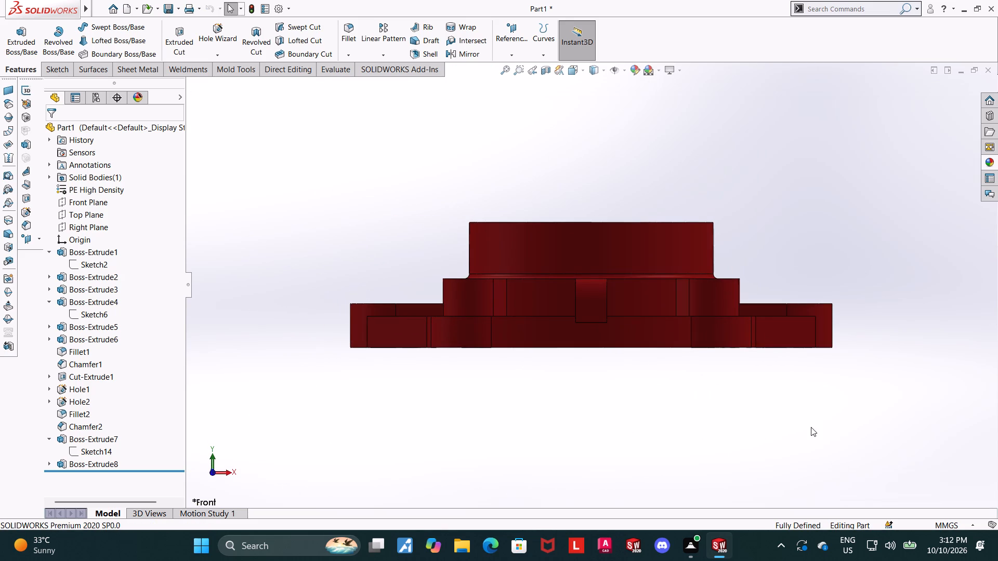
{"action": "scroll", "coordinate": [819, 300], "scroll_direction": "down", "scroll_amount": 1}
{"action": "middle_click_drag", "start_coordinate": [800, 266], "coordinate": [787, 265]}
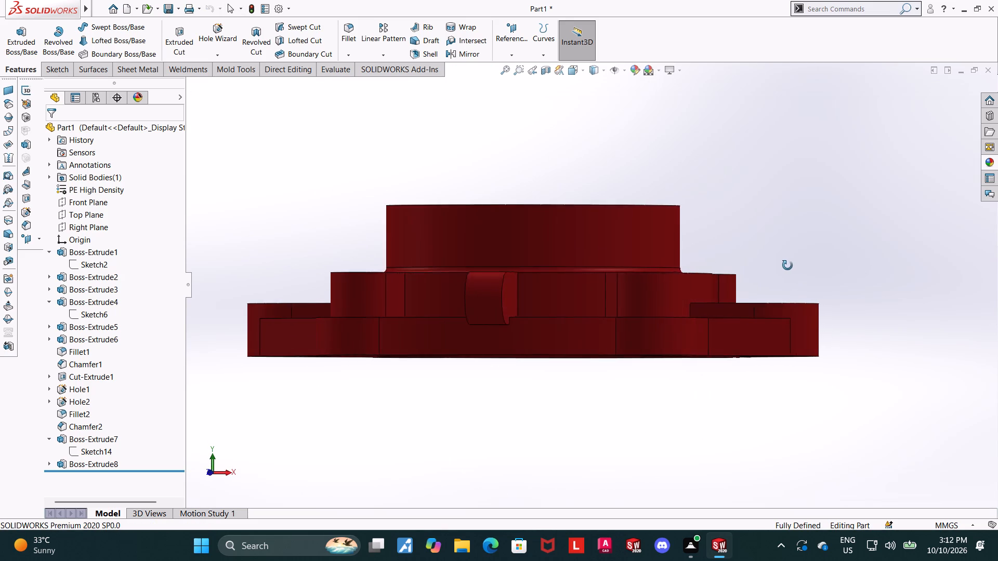
{"action": "middle_click_drag", "start_coordinate": [787, 265], "coordinate": [684, 317]}
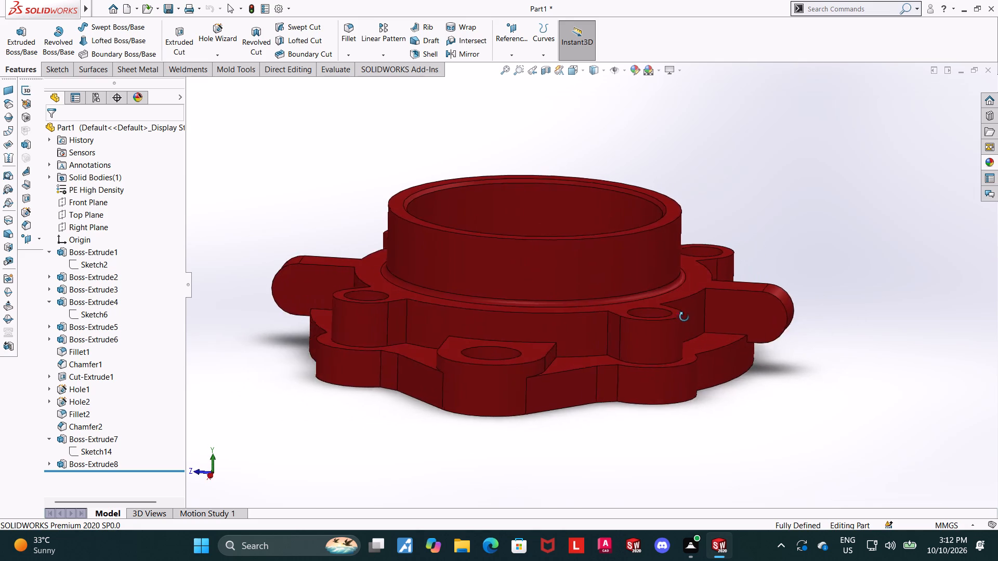
{"action": "middle_click_drag", "start_coordinate": [684, 317], "coordinate": [693, 299]}
{"action": "scroll", "coordinate": [693, 299], "scroll_direction": "up", "scroll_amount": 3}
Start a sketch on the side face of a rounded flange boss and view it normal to the sketch plane.
{"action": "left_click", "coordinate": [698, 300]}
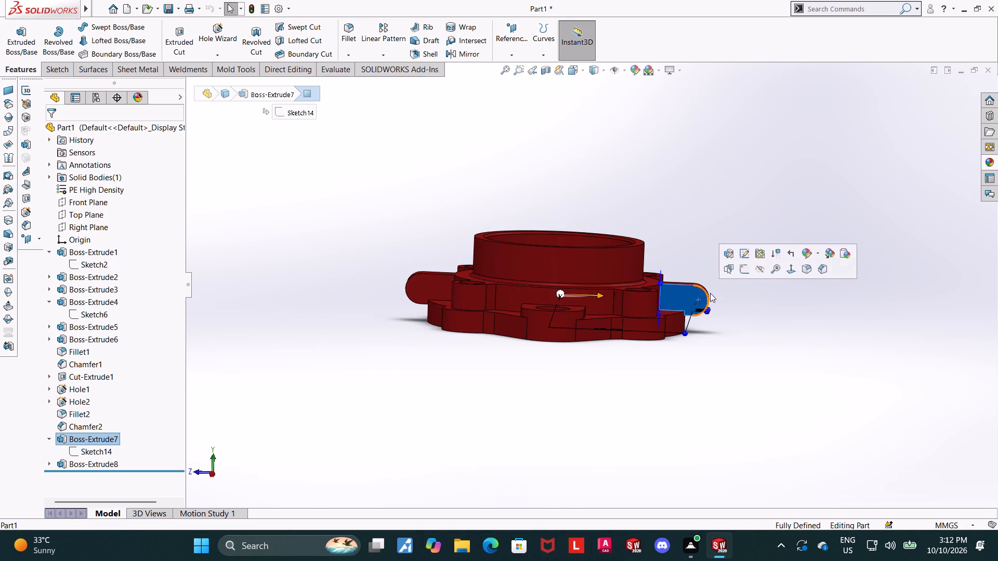
{"action": "left_click", "coordinate": [744, 276]}
{"action": "left_click", "coordinate": [80, 473]}
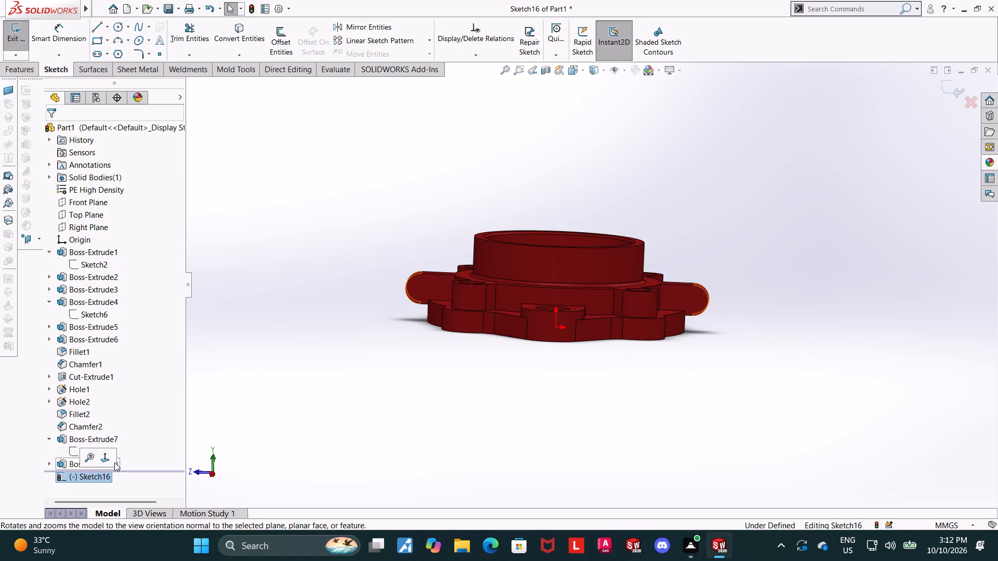
{"action": "left_click", "coordinate": [101, 461]}
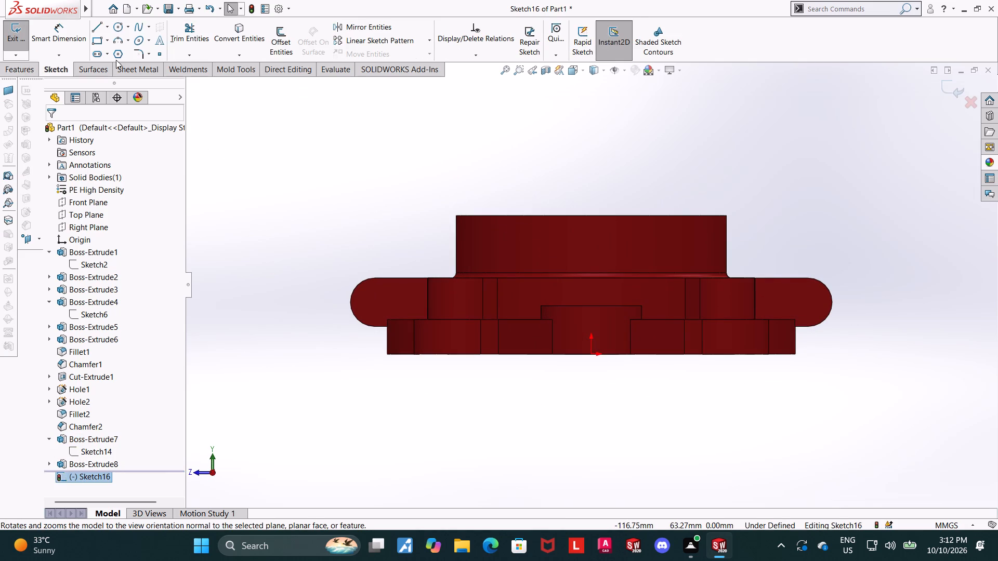
Sketch a 6 mm diameter circle concentric with the rounded end of the boss on the positive Z side.
{"action": "left_click", "coordinate": [121, 28]}
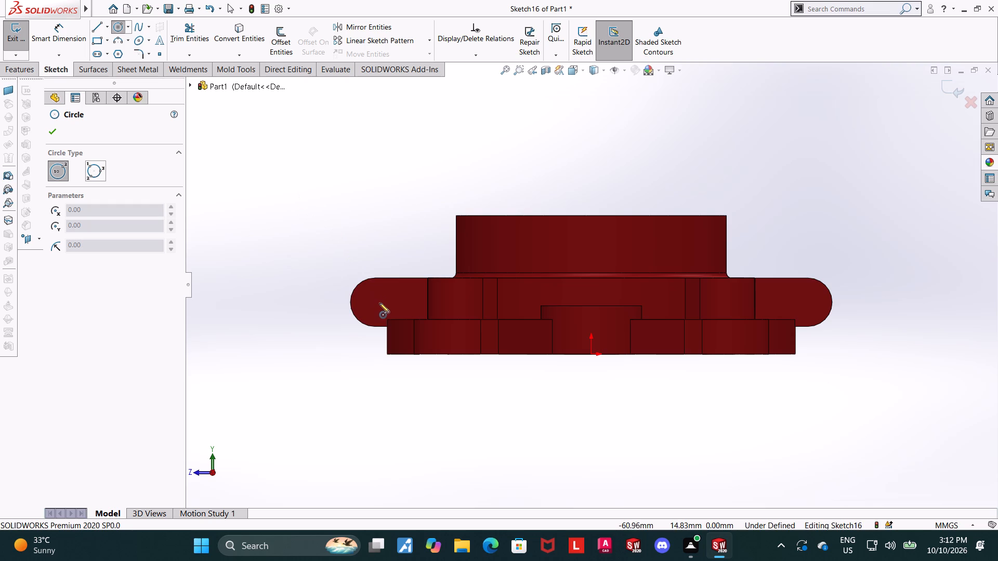
{"action": "left_click", "coordinate": [376, 304]}
{"action": "left_click", "coordinate": [391, 295]}
{"action": "key", "text": "Escape"}
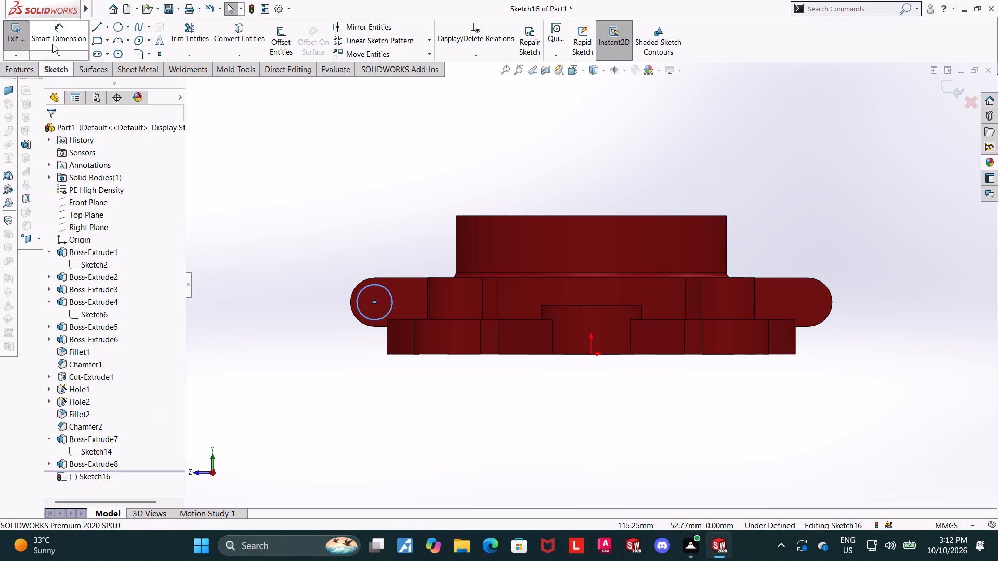
{"action": "left_click", "coordinate": [52, 44]}
{"action": "left_click", "coordinate": [379, 287]}
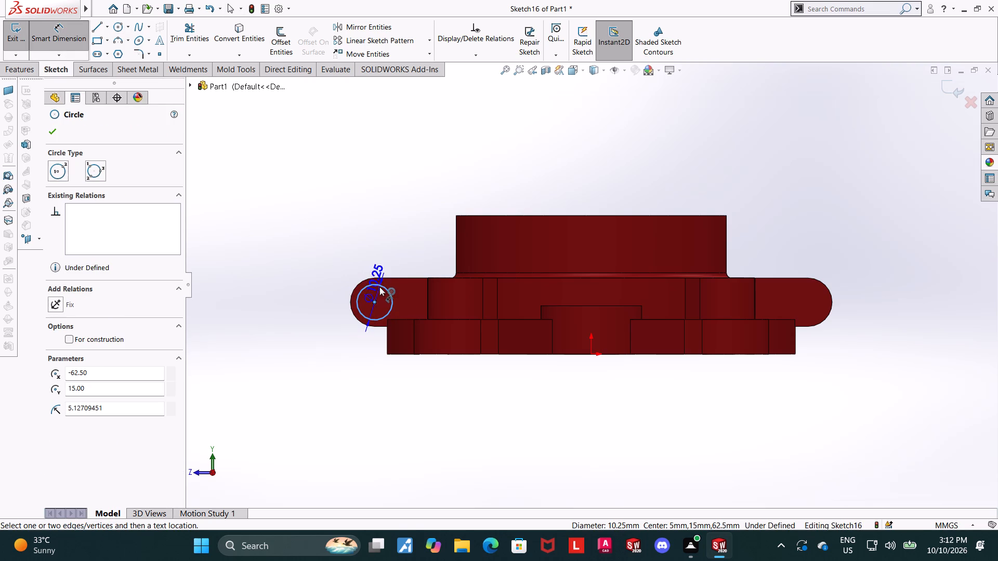
{"action": "left_click", "coordinate": [377, 247]}
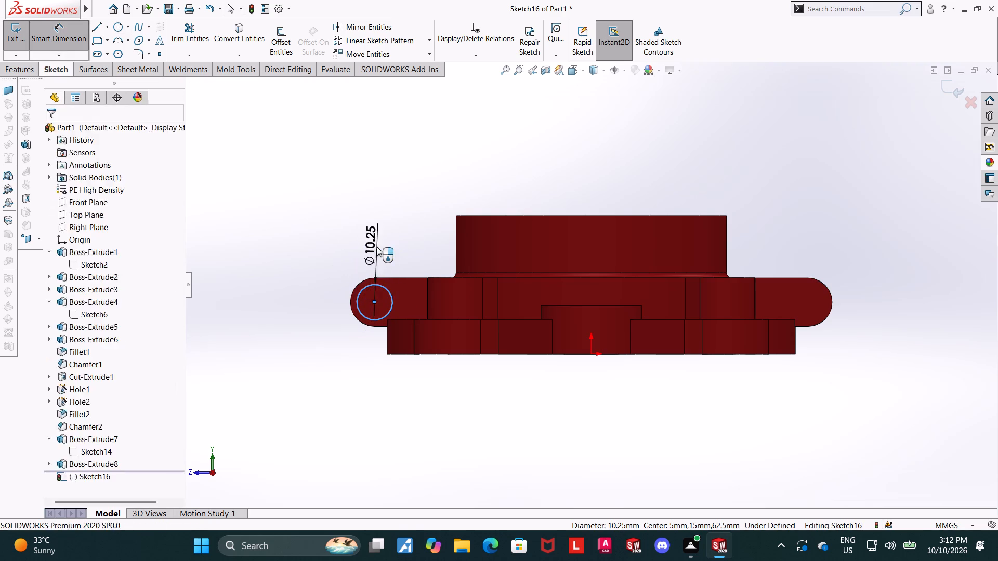
{"action": "key", "text": "6"}
{"action": "key", "text": "Return"}
{"action": "key", "text": "Escape"}
{"action": "key", "text": "Escape"}
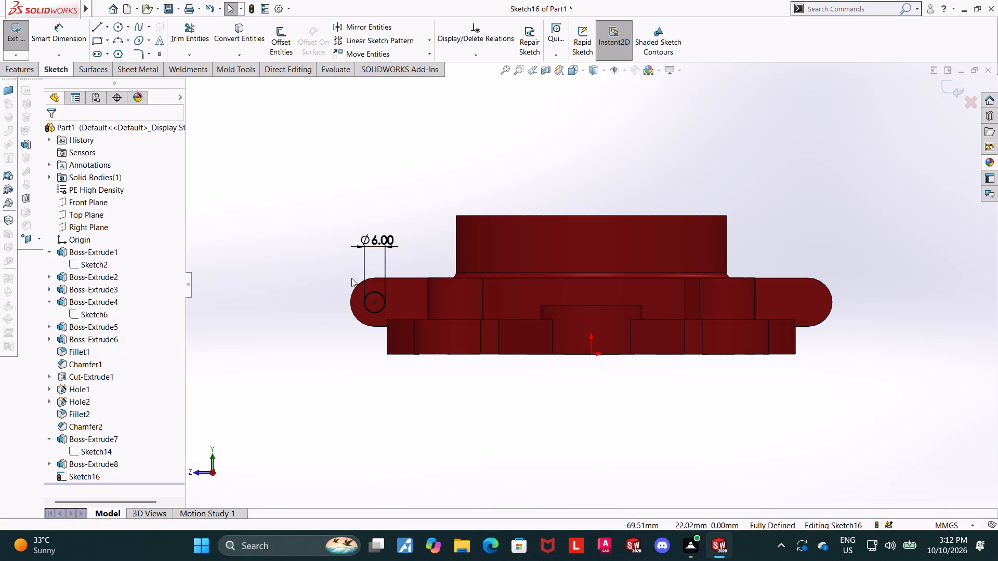
Add a concentric relation between the 6 mm circle and the rounded edge of the positive Z boss.
{"action": "scroll", "coordinate": [363, 290], "scroll_direction": "up", "scroll_amount": 2}
{"action": "scroll", "coordinate": [462, 297], "scroll_direction": "down", "scroll_amount": 4}
{"action": "left_click", "coordinate": [457, 308], "text": "ctrl"}
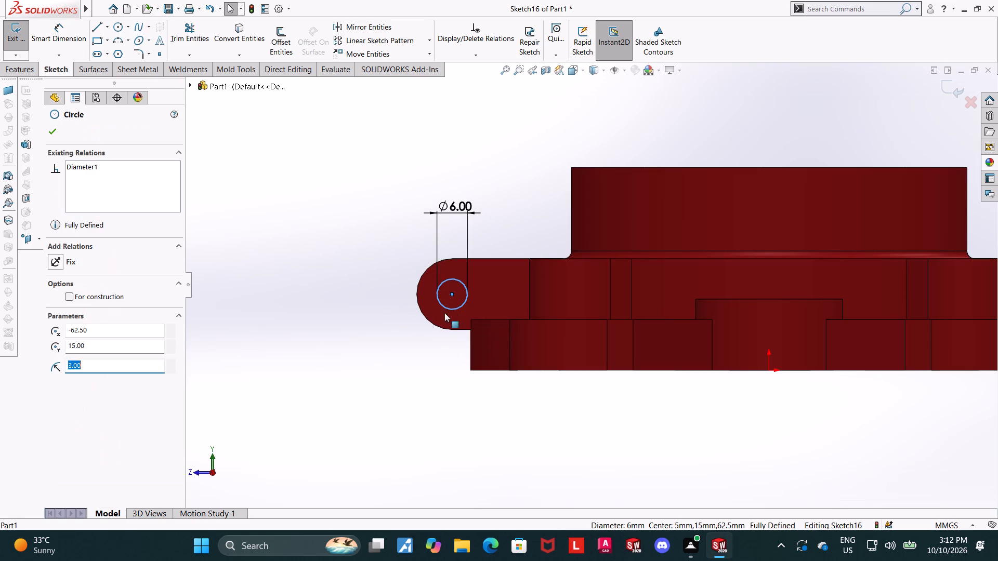
{"action": "left_click", "coordinate": [427, 320], "text": "ctrl"}
{"action": "left_click", "coordinate": [55, 345]}
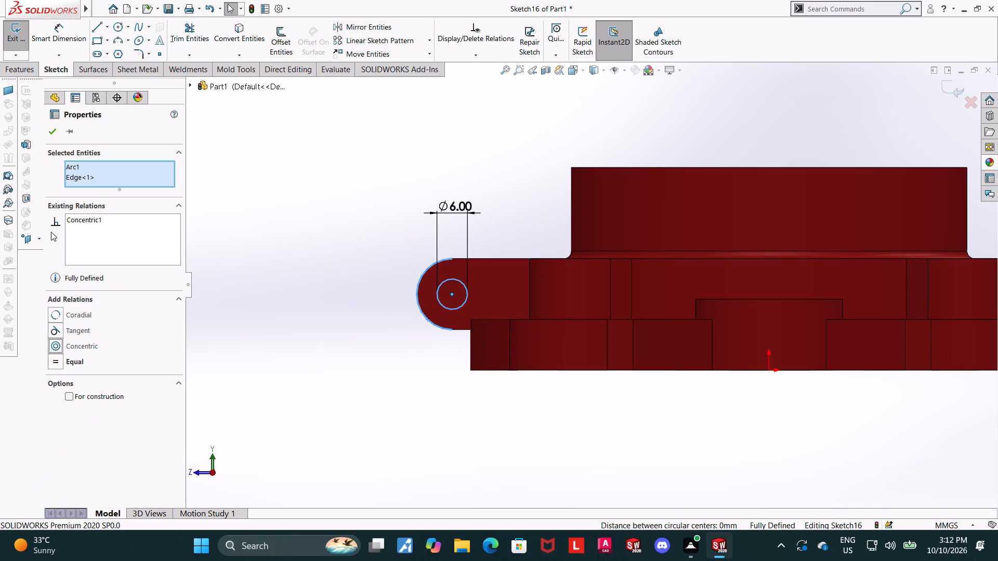
{"action": "left_click", "coordinate": [48, 136]}
Sketch a circle of about 3.6 mm radius on the opposite boss and make it concentric with that boss's rounded end.
{"action": "scroll", "coordinate": [246, 217], "scroll_direction": "up", "scroll_amount": 6}
{"action": "scroll", "coordinate": [761, 290], "scroll_direction": "down", "scroll_amount": 5}
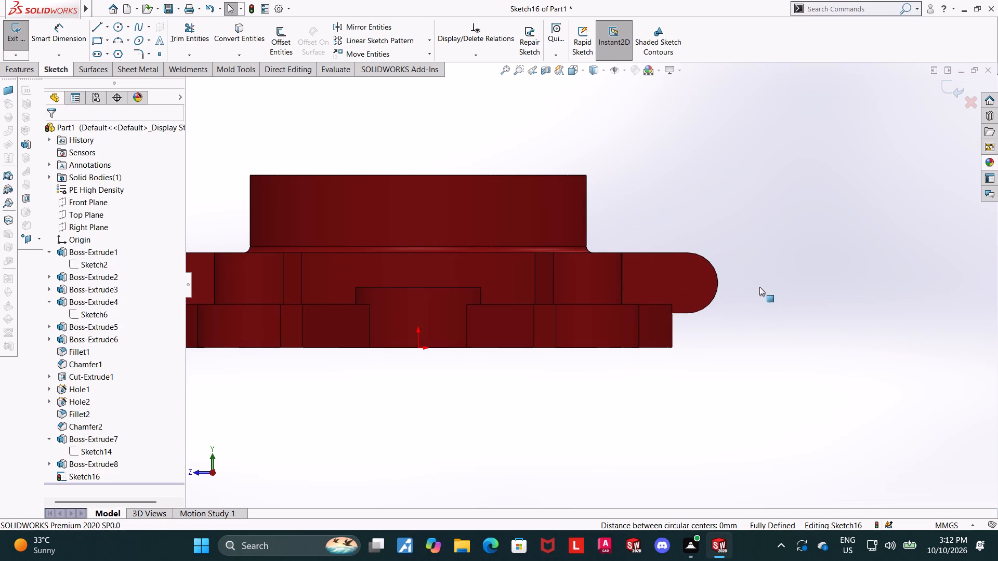
{"action": "key", "text": "Escape"}
{"action": "key", "text": "Escape"}
{"action": "left_click", "coordinate": [122, 28]}
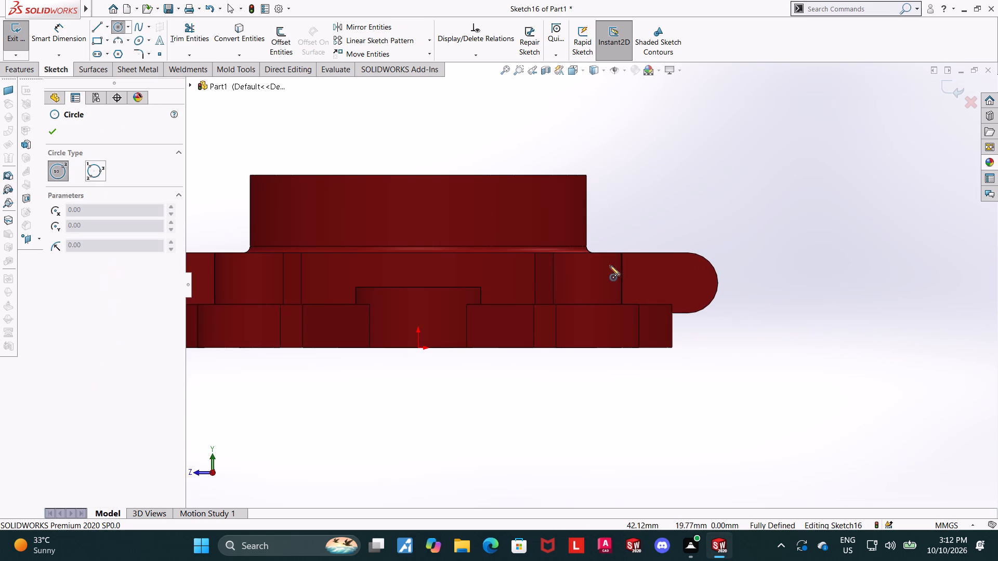
{"action": "left_click", "coordinate": [691, 283]}
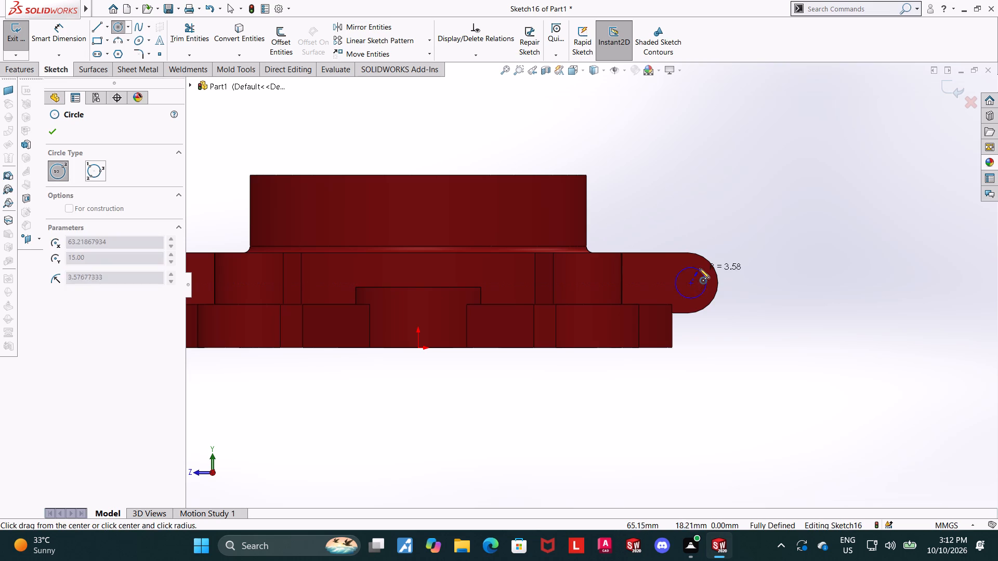
{"action": "left_click", "coordinate": [700, 269]}
{"action": "key", "text": "Escape"}
{"action": "key", "text": "Escape"}
{"action": "key", "text": "Escape"}
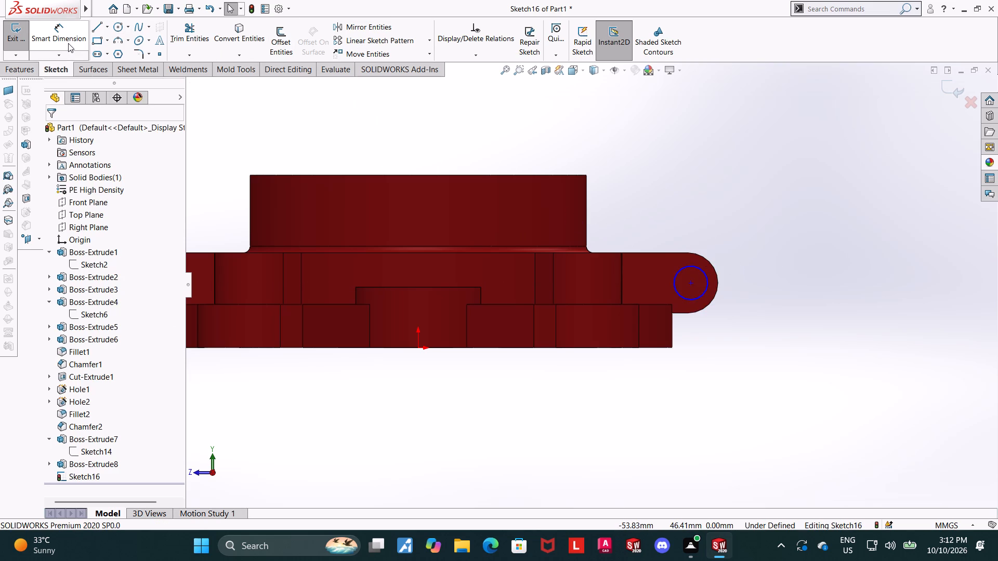
{"action": "left_click", "coordinate": [707, 261]}
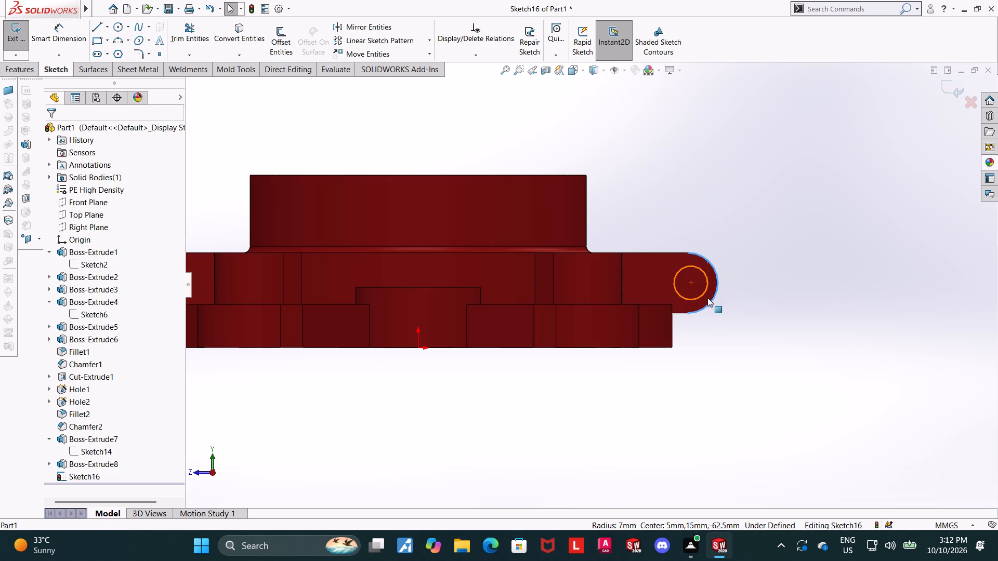
{"action": "left_click", "coordinate": [704, 295], "text": "ctrl"}
{"action": "left_click", "coordinate": [56, 341]}
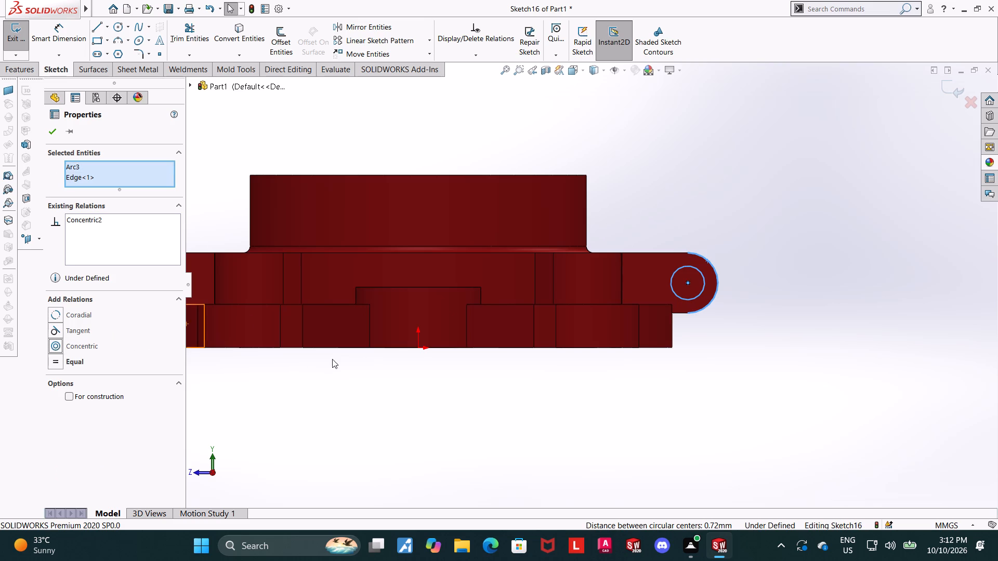
{"action": "scroll", "coordinate": [370, 359], "scroll_direction": "up", "scroll_amount": 5}
{"action": "key", "text": "Escape"}
{"action": "key", "text": "Escape"}
Make the two boss circles equal in size and exit the sketch.
{"action": "left_click", "coordinate": [419, 285]}
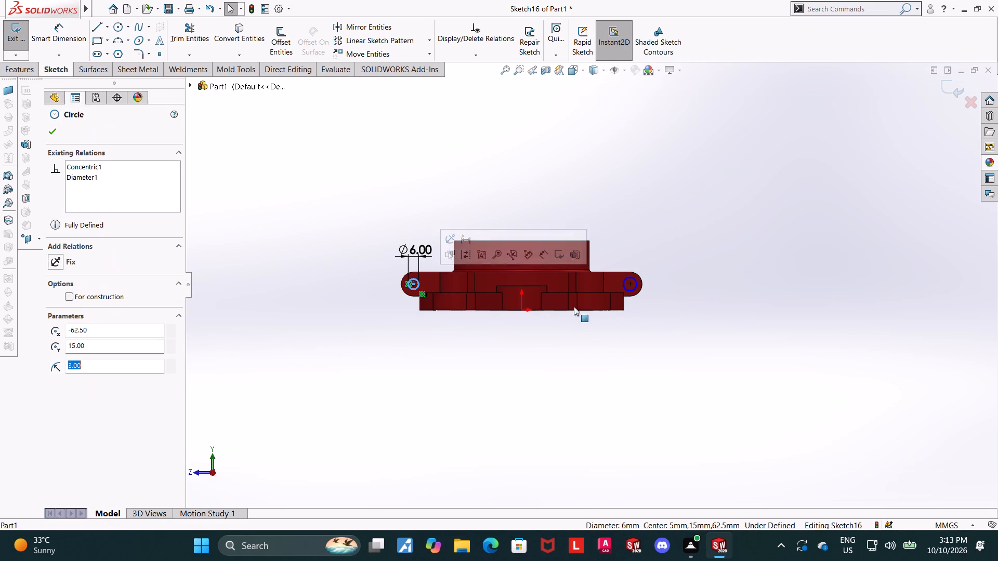
{"action": "left_click", "coordinate": [634, 290], "text": "ctrl"}
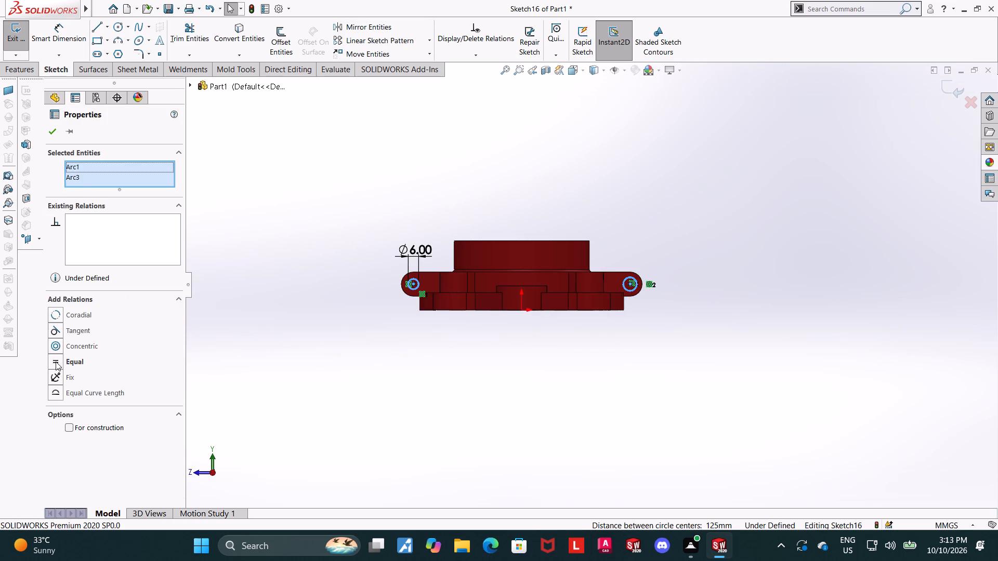
{"action": "left_click", "coordinate": [56, 362]}
{"action": "key", "text": "Escape"}
{"action": "scroll", "coordinate": [691, 207], "scroll_direction": "up", "scroll_amount": 2}
{"action": "scroll", "coordinate": [589, 241], "scroll_direction": "down", "scroll_amount": 4}
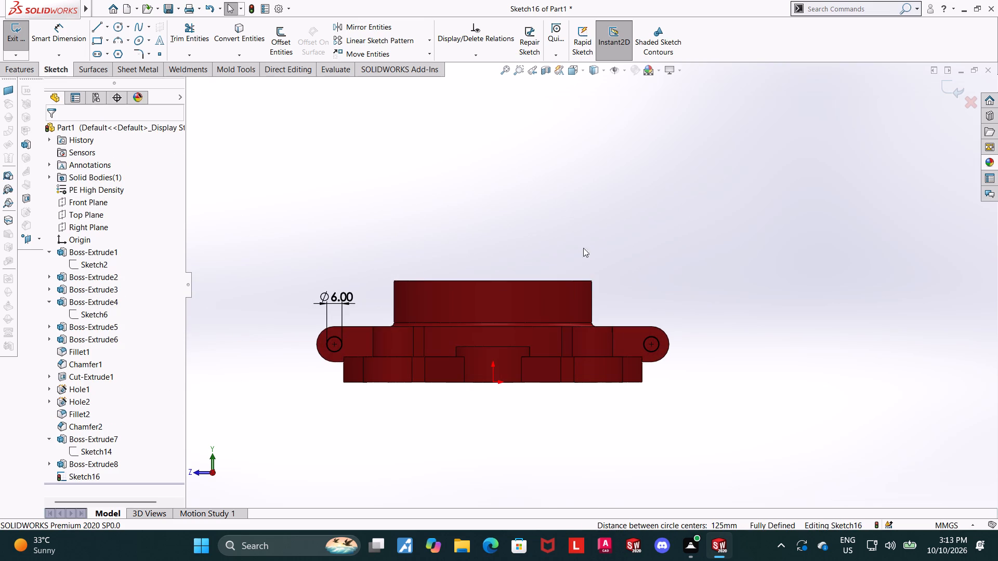
{"action": "left_click", "coordinate": [951, 91]}
Cut-extrude both boss circles with a blind depth of 10 mm to make the holes through the bosses.
{"action": "middle_click_drag", "start_coordinate": [412, 171], "coordinate": [457, 237]}
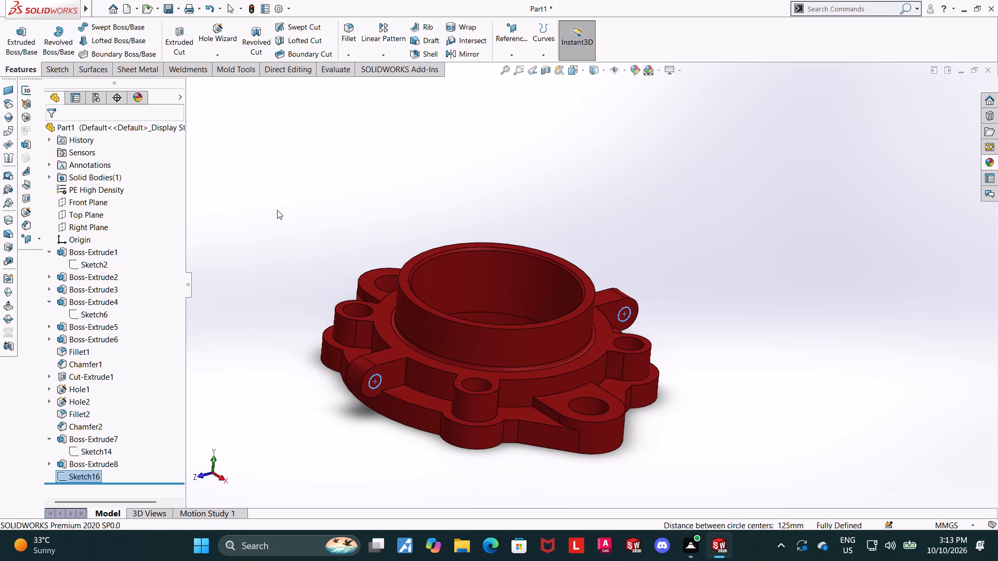
{"action": "left_click", "coordinate": [190, 35]}
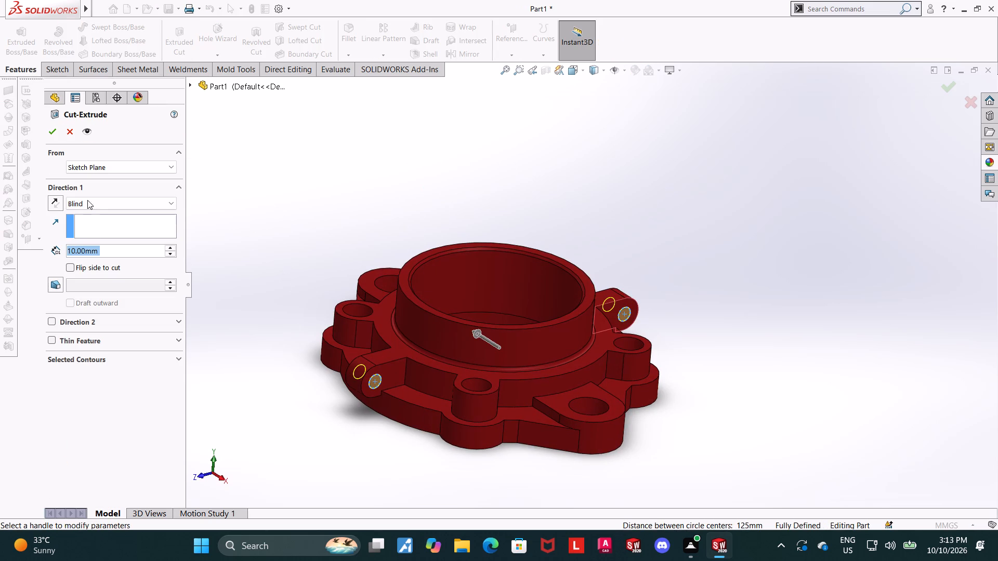
{"action": "left_click", "coordinate": [49, 134]}
Examine the new boss holes from several angles and in the isometric view.
{"action": "middle_click_drag", "start_coordinate": [235, 411], "coordinate": [324, 478]}
{"action": "left_click", "coordinate": [697, 452]}
{"action": "scroll", "coordinate": [698, 410], "scroll_direction": "up", "scroll_amount": 1}
{"action": "middle_click_drag", "start_coordinate": [693, 411], "coordinate": [678, 416]}
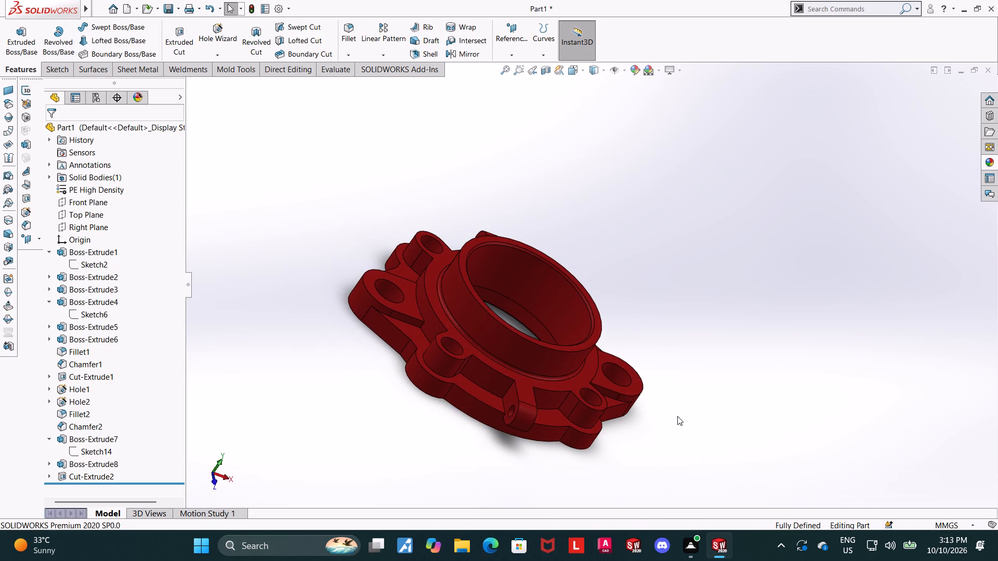
{"action": "key", "text": "ctrl+7"}
{"action": "scroll", "coordinate": [692, 248], "scroll_direction": "down", "scroll_amount": 1}
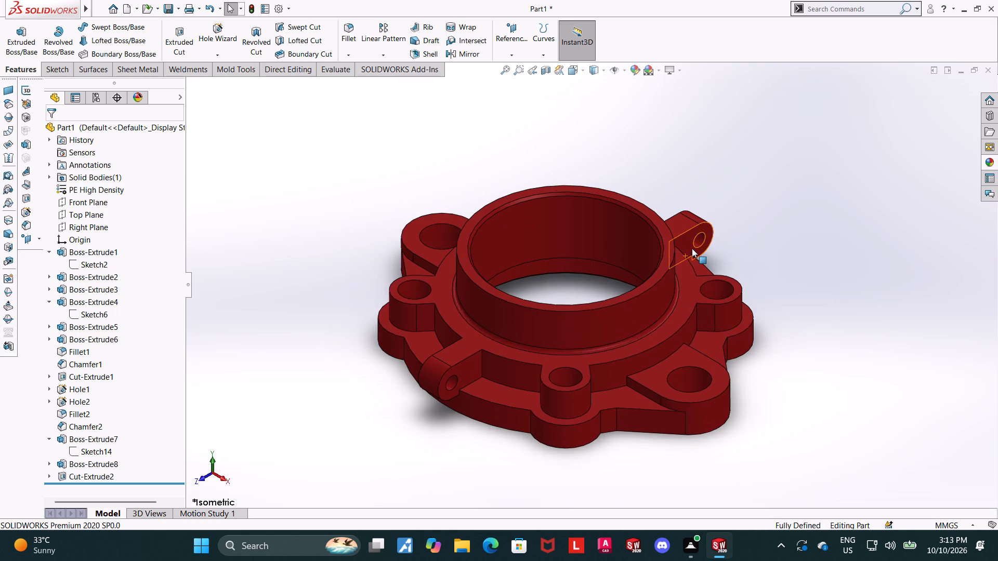
{"action": "scroll", "coordinate": [692, 248], "scroll_direction": "down", "scroll_amount": 1}
{"action": "scroll", "coordinate": [590, 225], "scroll_direction": "down", "scroll_amount": 1}
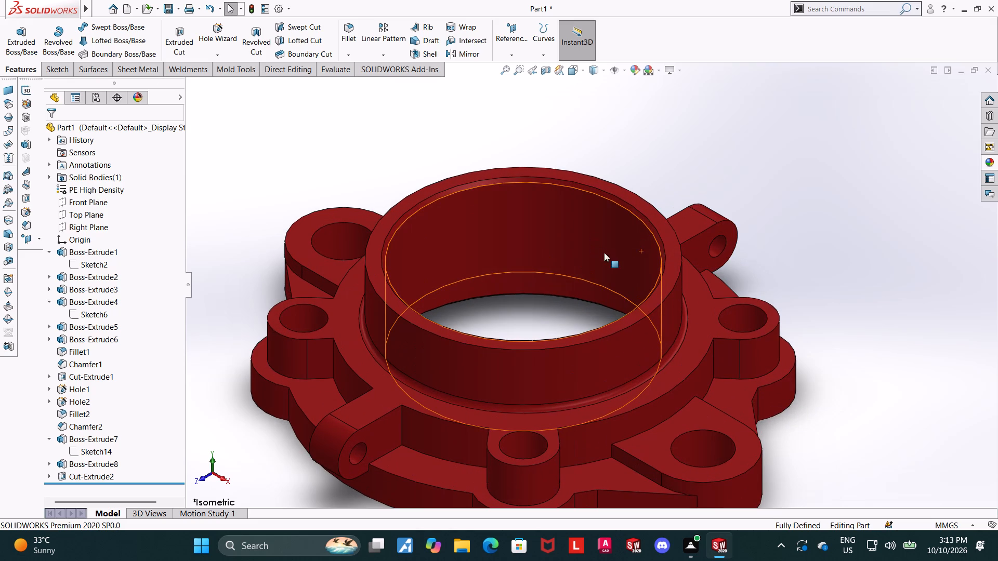
{"action": "scroll", "coordinate": [620, 275], "scroll_direction": "up", "scroll_amount": 2}
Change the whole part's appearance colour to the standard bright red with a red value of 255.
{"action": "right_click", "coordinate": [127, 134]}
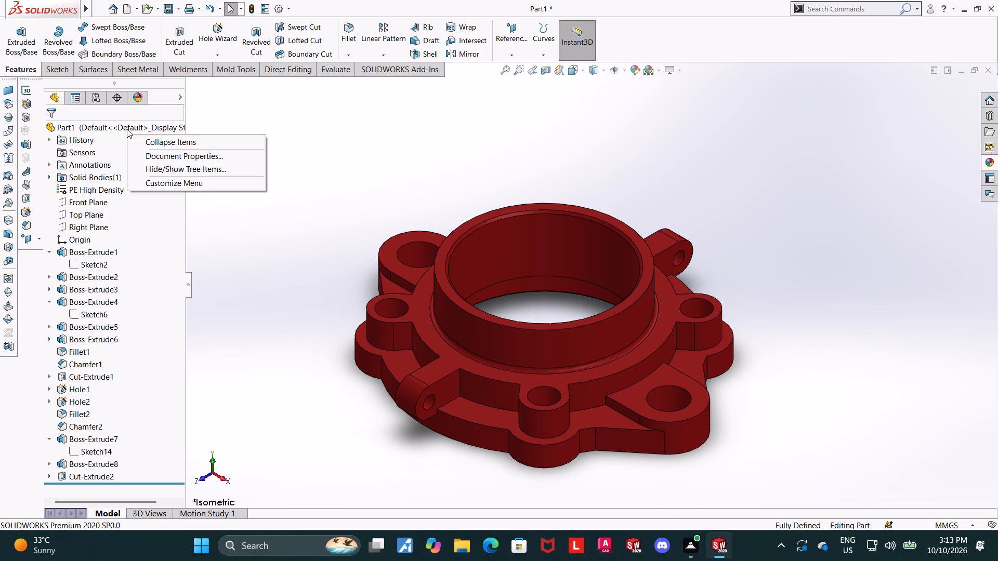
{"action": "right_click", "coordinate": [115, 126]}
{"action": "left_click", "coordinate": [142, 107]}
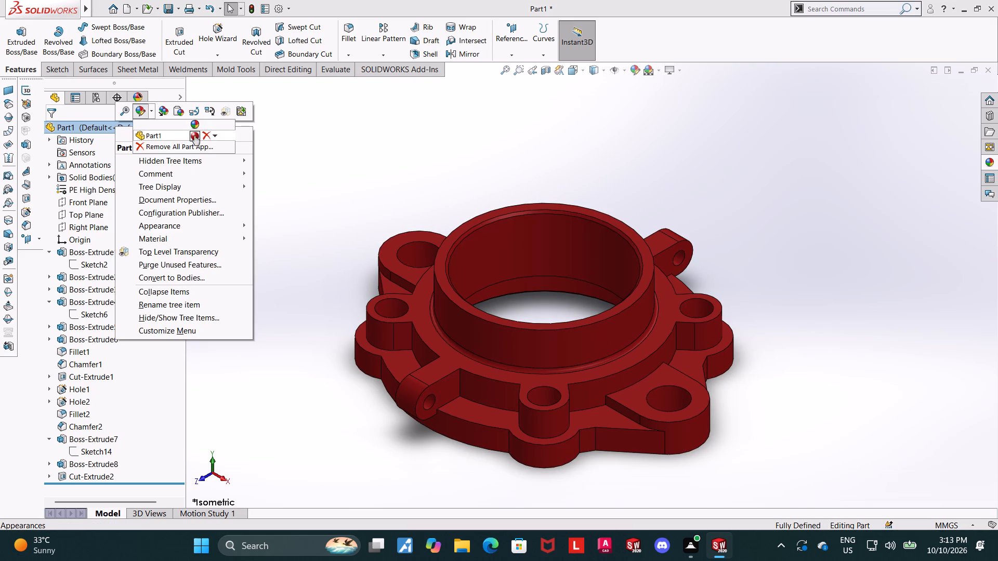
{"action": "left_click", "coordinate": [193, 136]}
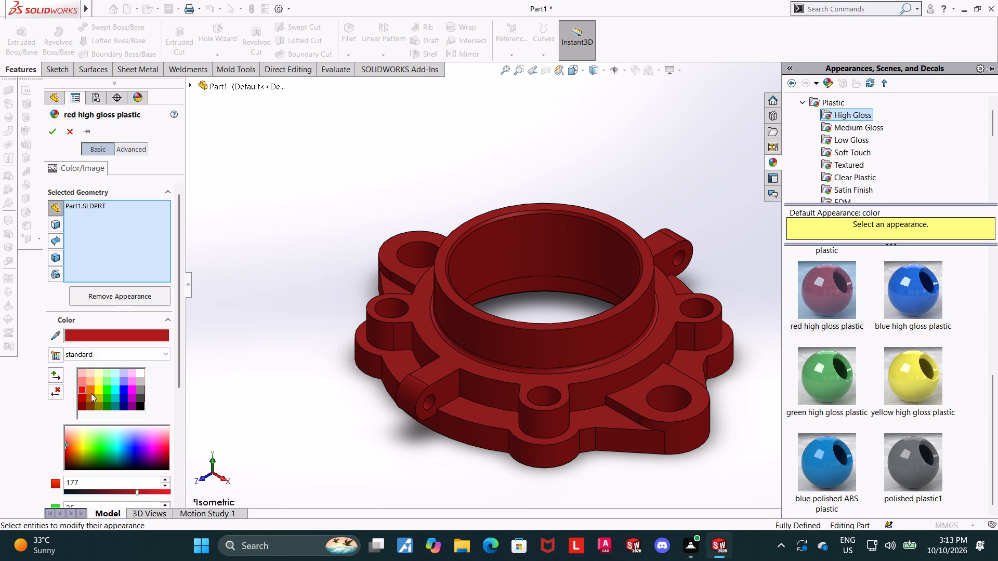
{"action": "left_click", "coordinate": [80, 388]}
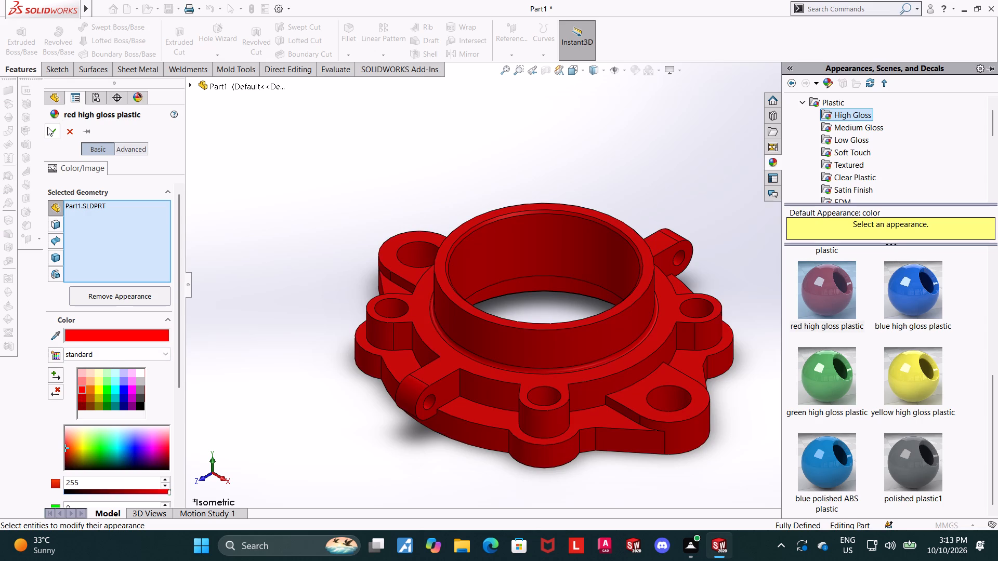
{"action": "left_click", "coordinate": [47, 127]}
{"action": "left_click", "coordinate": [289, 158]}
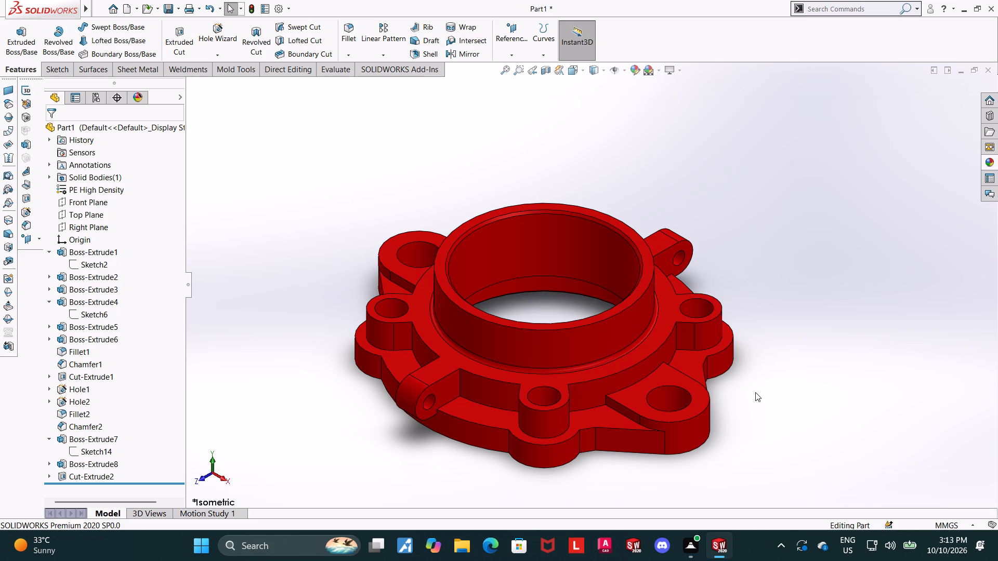
Examine the part from below, above and the sides, including its bolt holes, central bore and bosses.
{"action": "left_click", "coordinate": [686, 308]}
{"action": "scroll", "coordinate": [744, 385], "scroll_direction": "up", "scroll_amount": 3}
{"action": "middle_click_drag", "start_coordinate": [695, 422], "coordinate": [687, 130]}
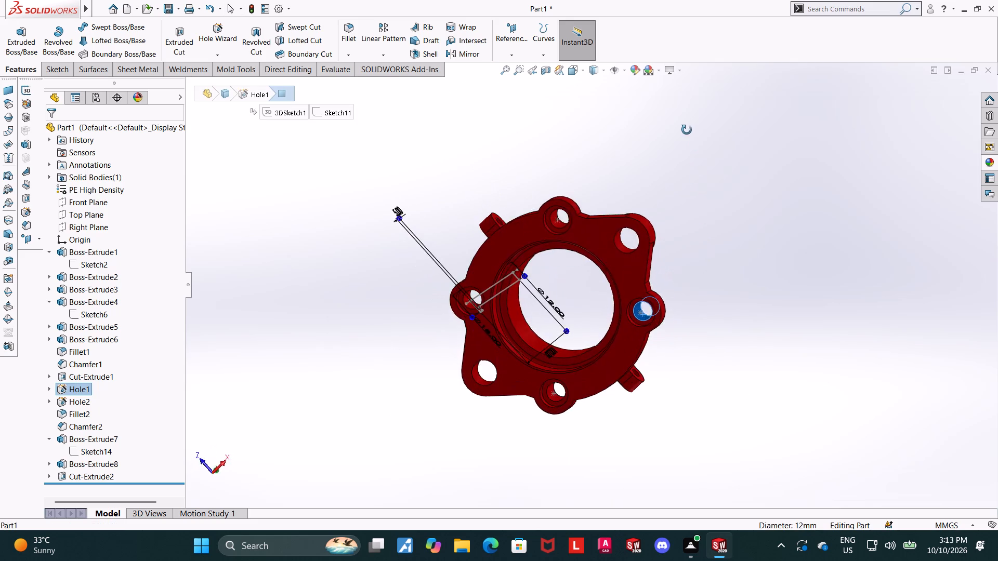
{"action": "middle_click_drag", "start_coordinate": [687, 130], "coordinate": [701, 154]}
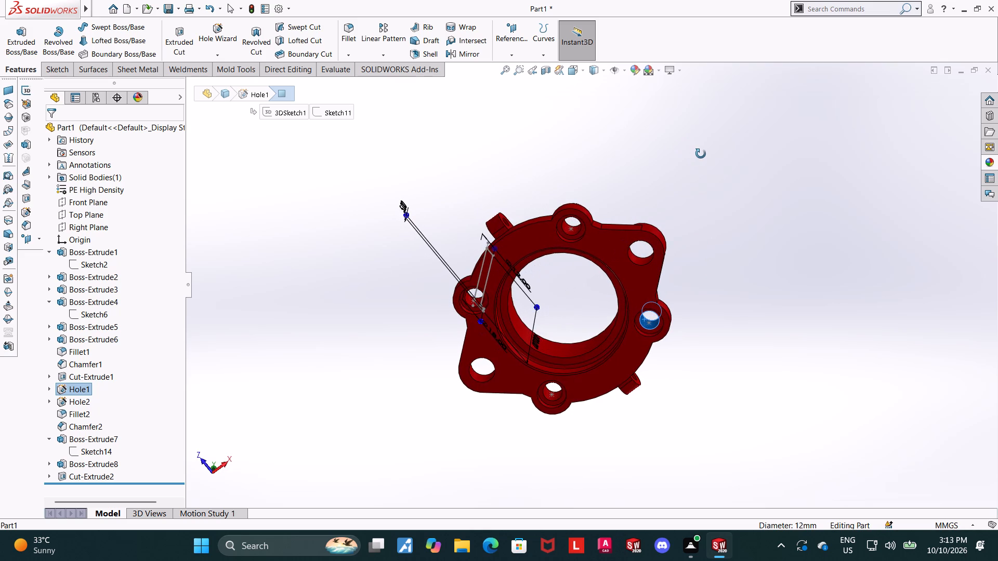
{"action": "middle_click_drag", "start_coordinate": [701, 154], "coordinate": [671, 148]}
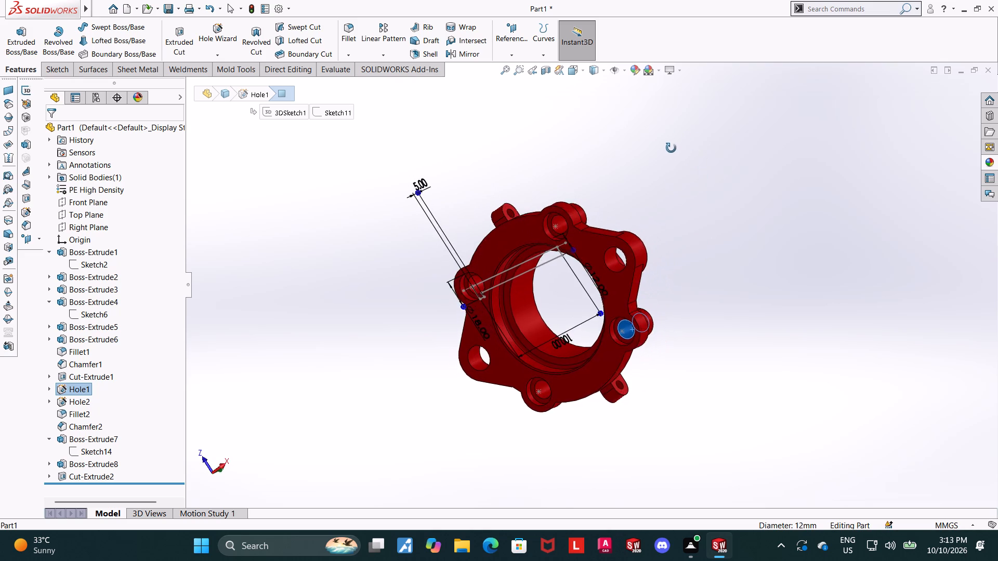
{"action": "middle_click_drag", "start_coordinate": [671, 148], "coordinate": [670, 159]}
{"action": "scroll", "coordinate": [648, 213], "scroll_direction": "down", "scroll_amount": 2}
{"action": "middle_click_drag", "start_coordinate": [523, 343], "coordinate": [497, 345]}
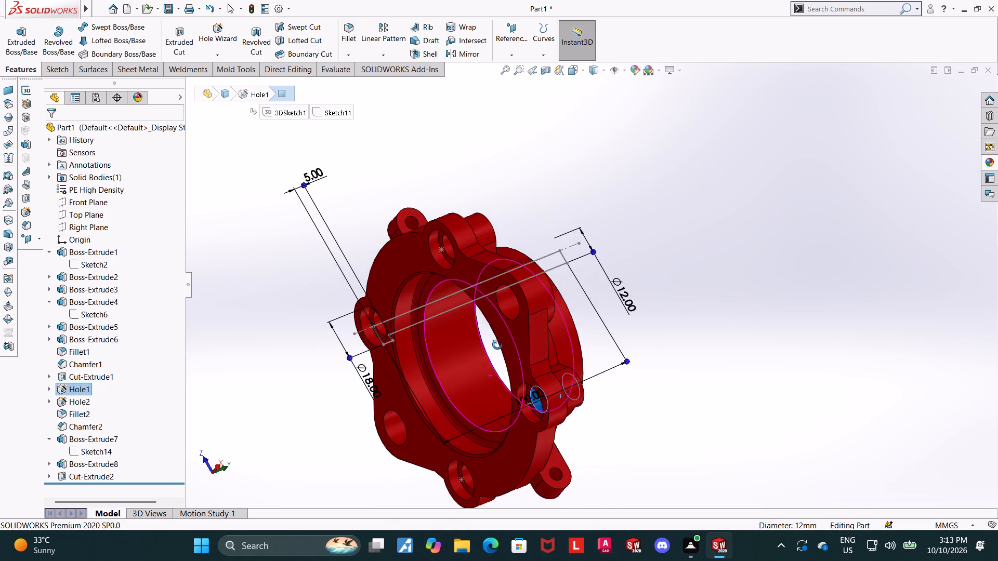
{"action": "middle_click_drag", "start_coordinate": [497, 345], "coordinate": [529, 326]}
{"action": "scroll", "coordinate": [500, 339], "scroll_direction": "down", "scroll_amount": 1}
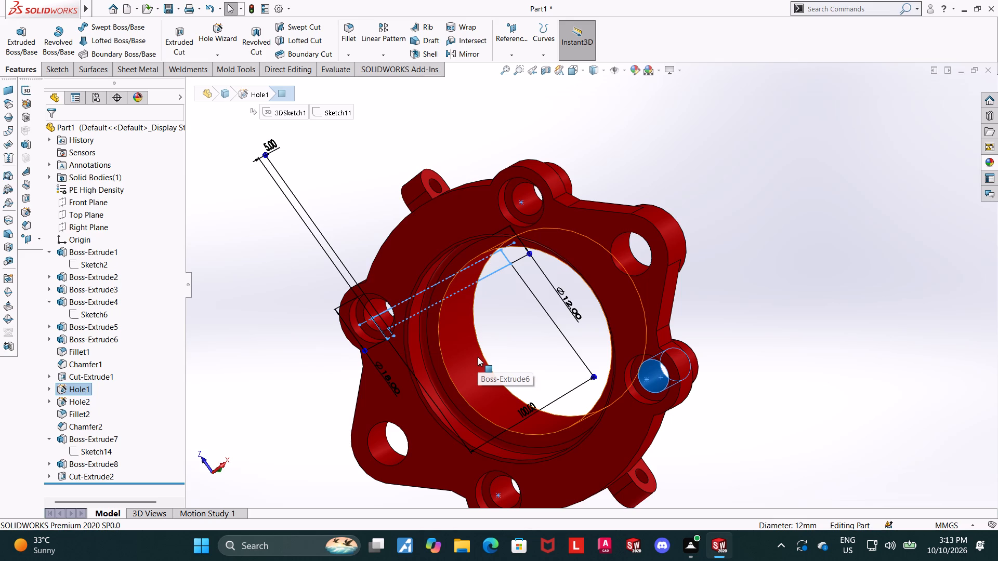
{"action": "scroll", "coordinate": [478, 357], "scroll_direction": "up", "scroll_amount": 2}
{"action": "middle_click_drag", "start_coordinate": [487, 300], "coordinate": [476, 442]}
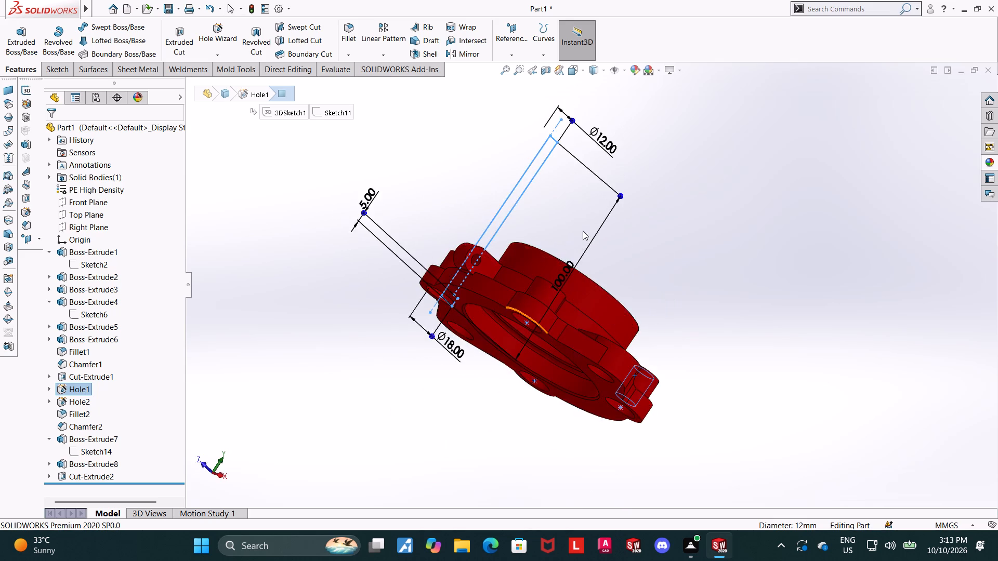
{"action": "middle_click_drag", "start_coordinate": [583, 231], "coordinate": [532, 317]}
{"action": "scroll", "coordinate": [508, 310], "scroll_direction": "down", "scroll_amount": 4}
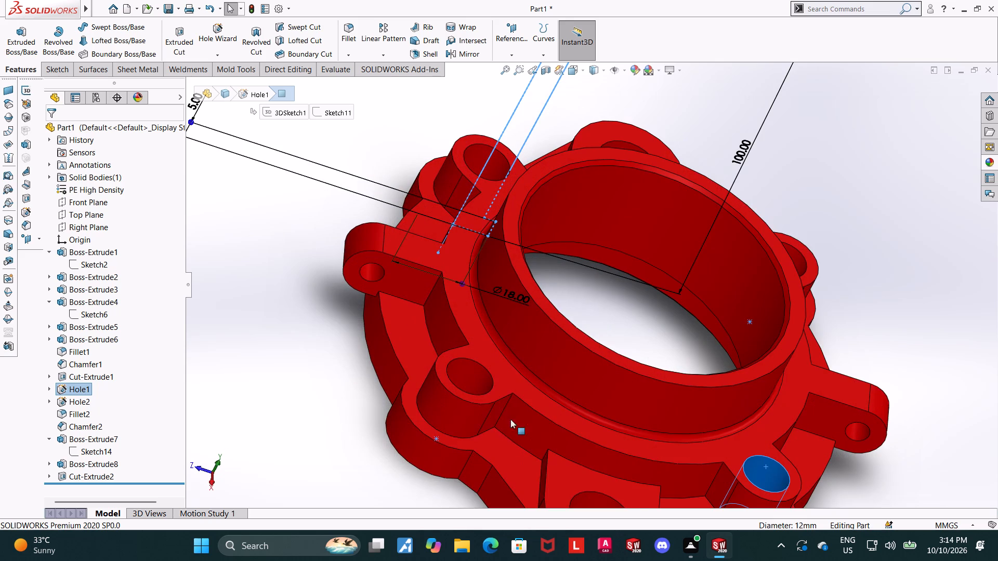
{"action": "scroll", "coordinate": [539, 417], "scroll_direction": "up", "scroll_amount": 2}
{"action": "left_click_drag", "start_coordinate": [904, 412], "coordinate": [896, 412]}
{"action": "scroll", "coordinate": [756, 430], "scroll_direction": "up", "scroll_amount": 1}
{"action": "middle_click_drag", "start_coordinate": [755, 429], "coordinate": [832, 492]}
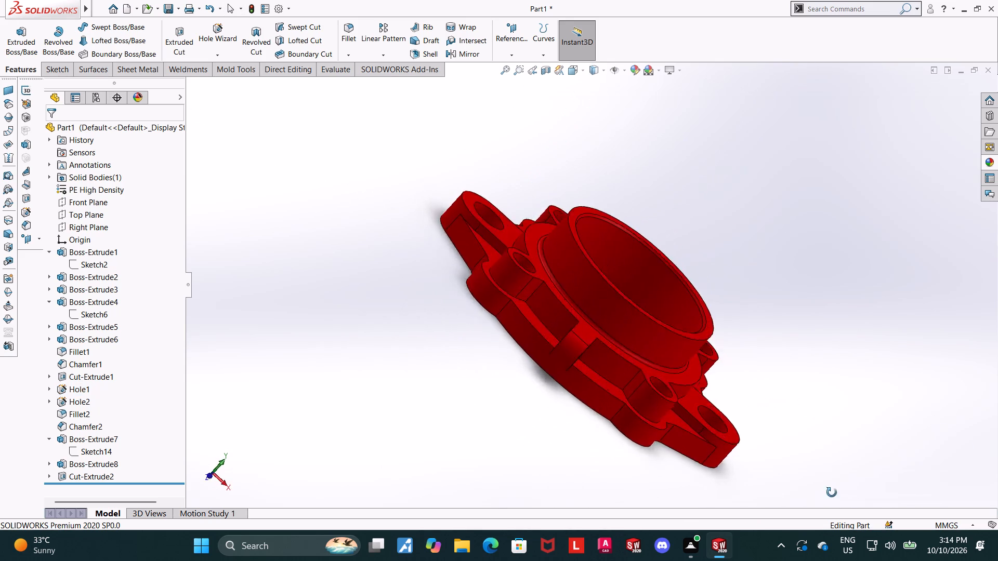
{"action": "middle_click_drag", "start_coordinate": [832, 492], "coordinate": [955, 493]}
{"action": "middle_click_drag", "start_coordinate": [797, 330], "coordinate": [701, 480]}
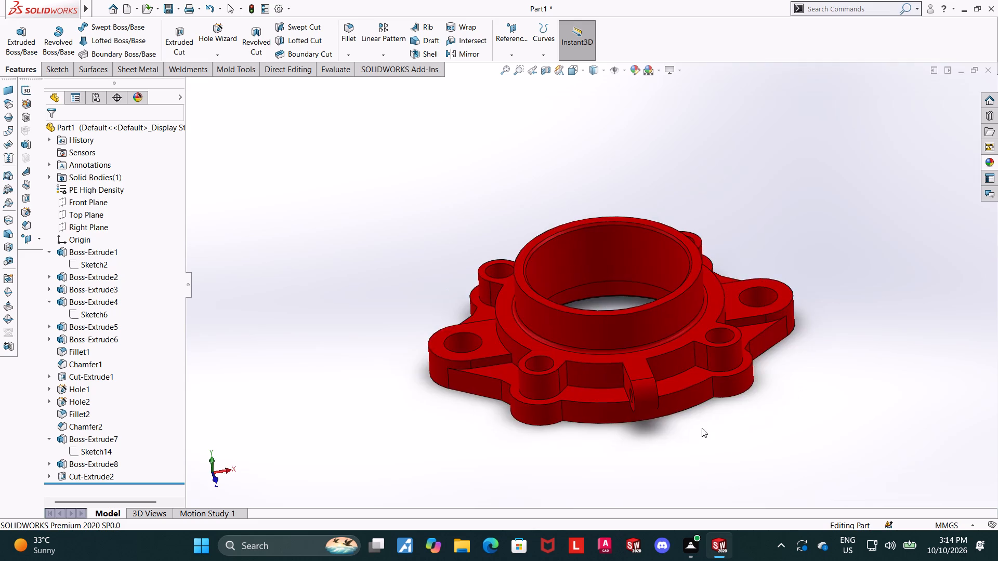
{"action": "middle_click_drag", "start_coordinate": [786, 299], "coordinate": [751, 373]}
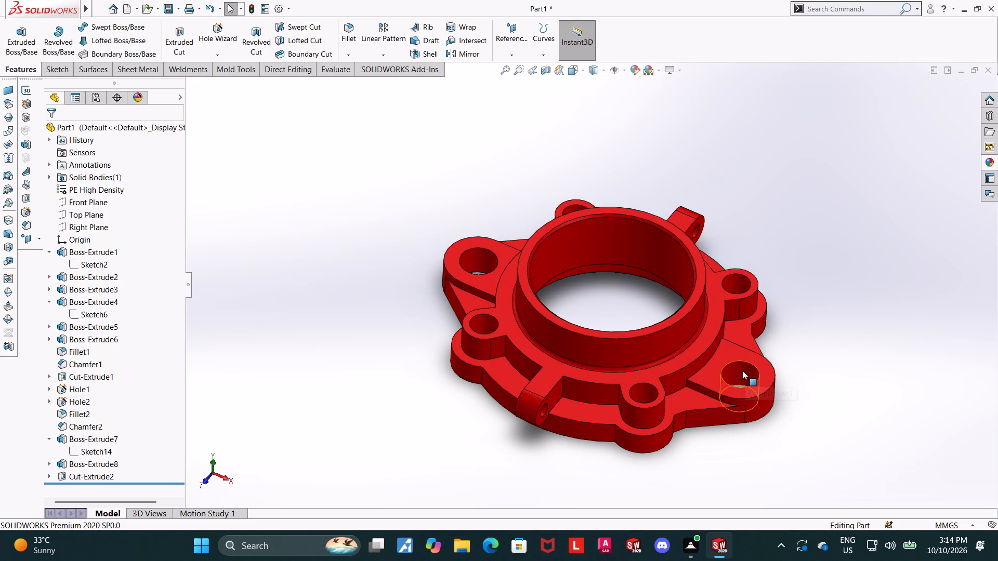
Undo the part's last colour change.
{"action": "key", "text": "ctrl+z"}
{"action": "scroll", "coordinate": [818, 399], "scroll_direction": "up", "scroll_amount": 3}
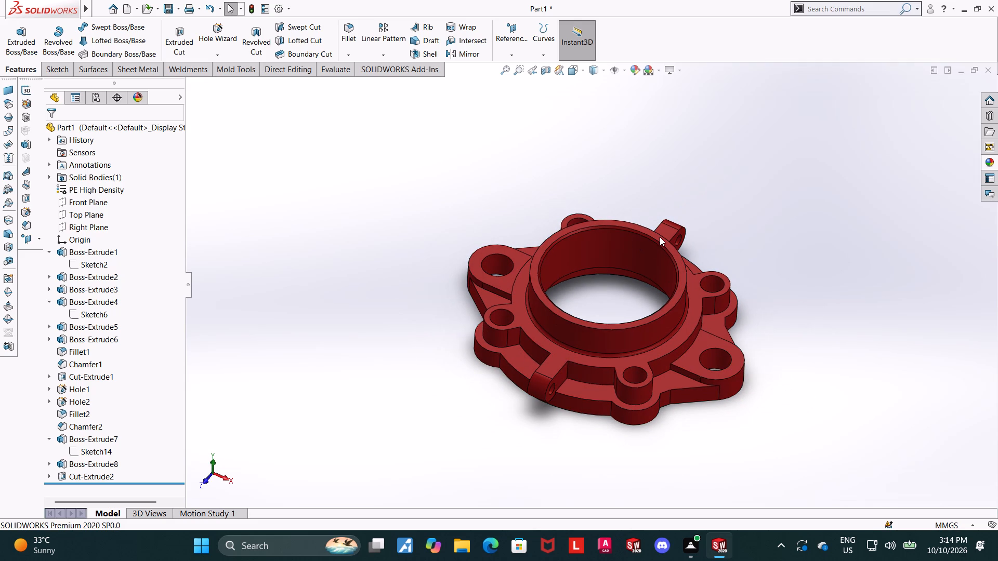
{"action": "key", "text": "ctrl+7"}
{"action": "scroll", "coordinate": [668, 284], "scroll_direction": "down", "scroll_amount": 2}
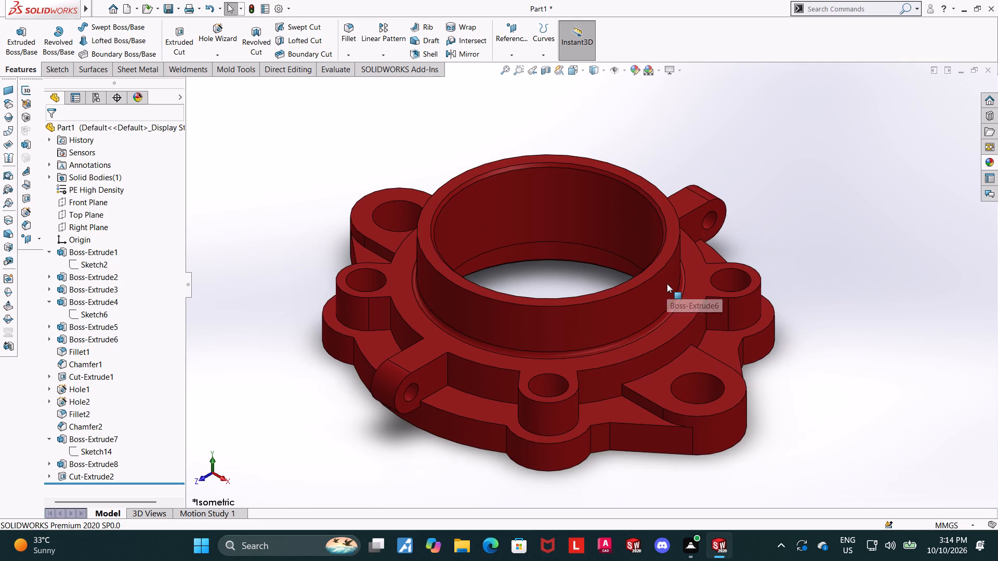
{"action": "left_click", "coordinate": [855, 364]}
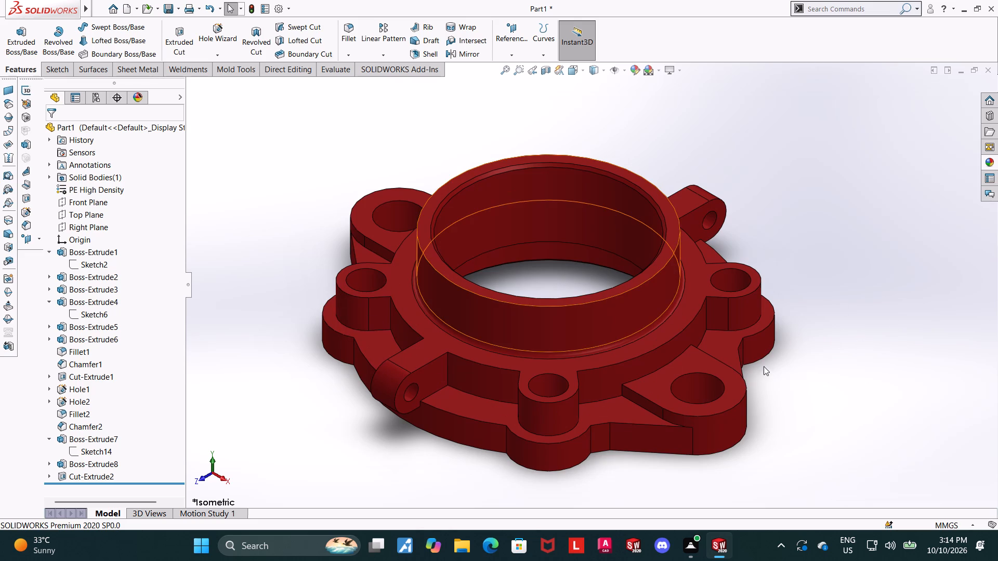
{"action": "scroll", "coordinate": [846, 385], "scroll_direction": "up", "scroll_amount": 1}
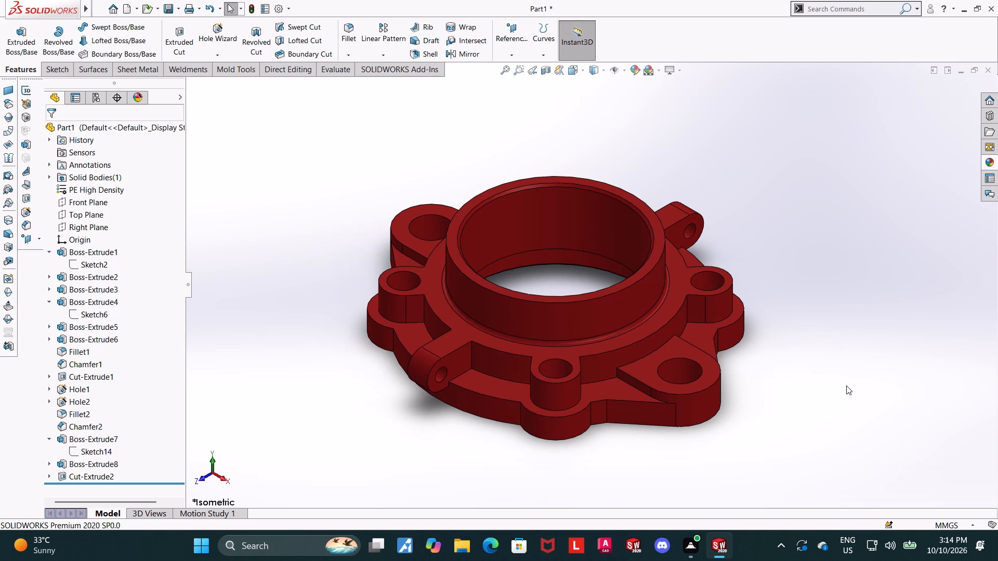
Measure the distance between the large flange boss's top face and the part's bottom face.
{"action": "scroll", "coordinate": [705, 341], "scroll_direction": "down", "scroll_amount": 2}
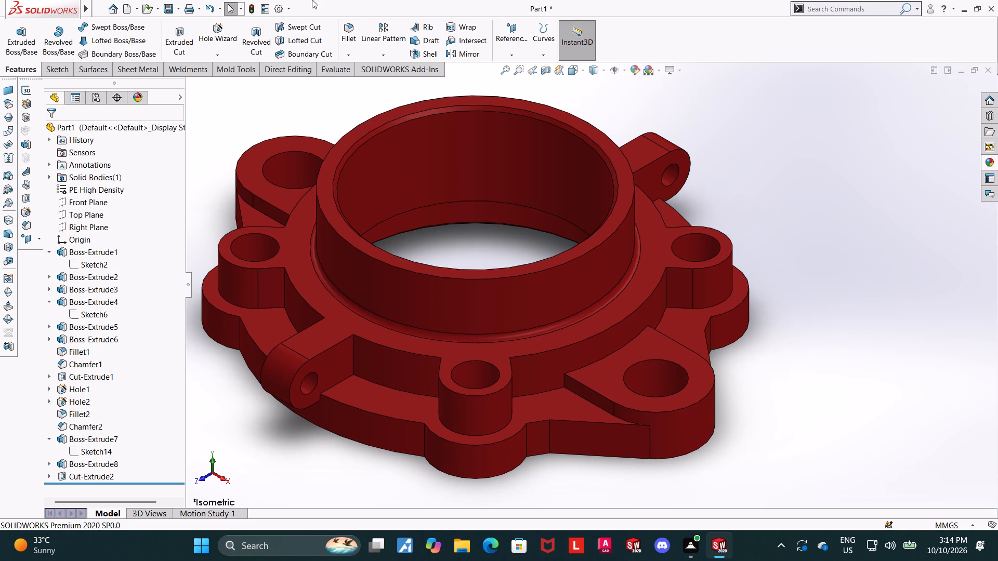
{"action": "left_click", "coordinate": [339, 66]}
{"action": "left_click", "coordinate": [109, 27]}
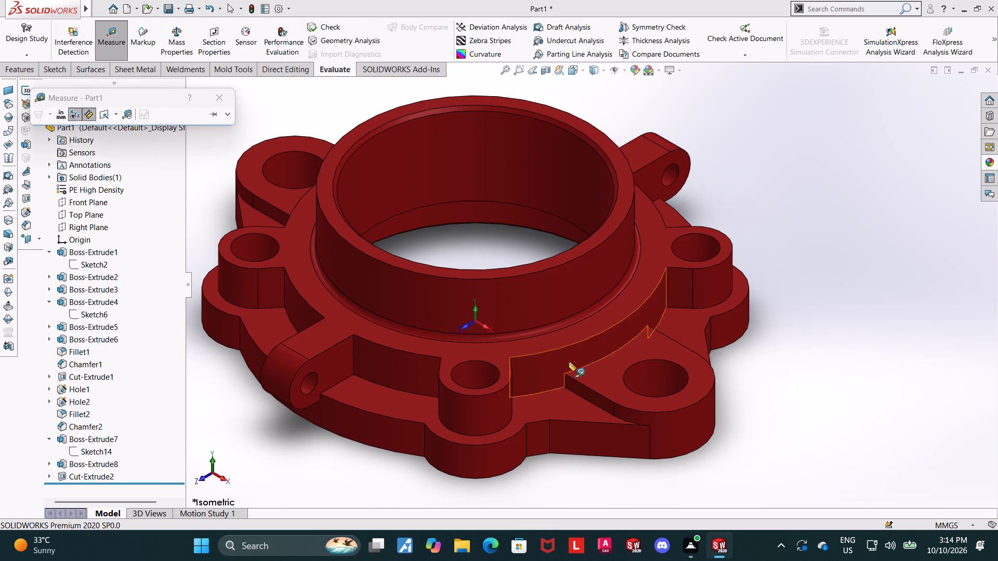
{"action": "left_click", "coordinate": [589, 378]}
{"action": "middle_click_drag", "start_coordinate": [823, 404], "coordinate": [832, 228]}
{"action": "left_click", "coordinate": [692, 274]}
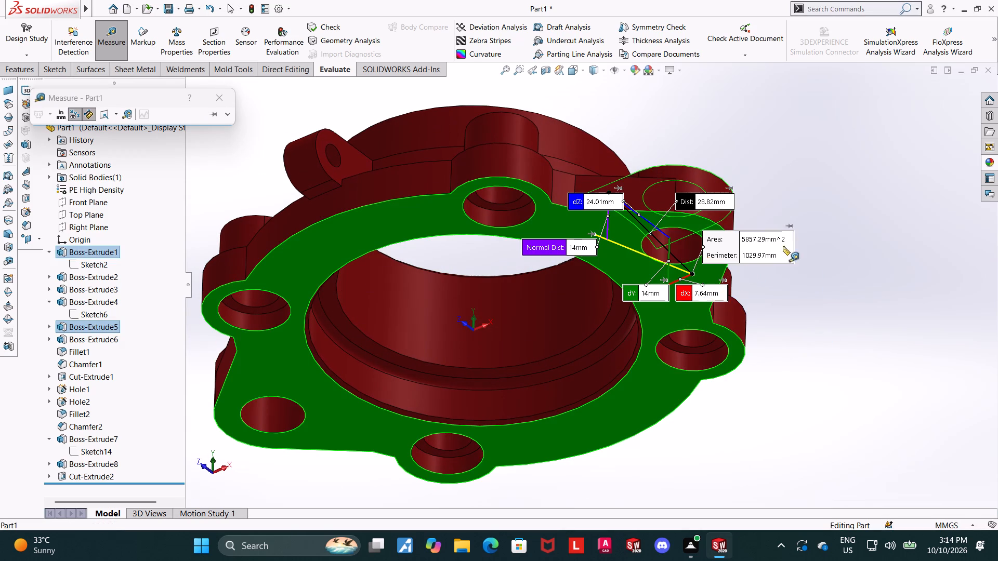
{"action": "middle_click_drag", "start_coordinate": [795, 163], "coordinate": [802, 264]}
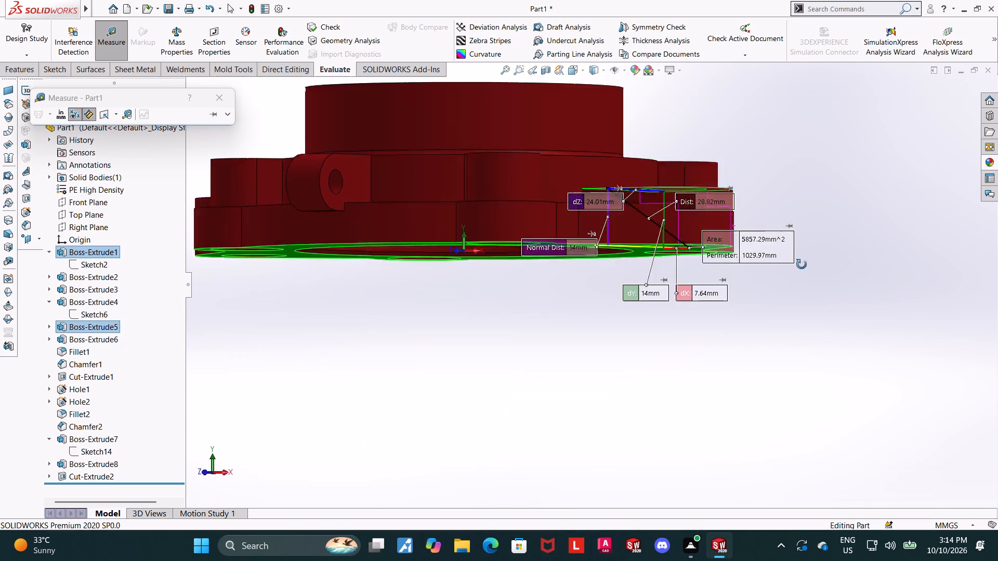
{"action": "middle_click_drag", "start_coordinate": [802, 264], "coordinate": [802, 324]}
{"action": "key", "text": "Escape"}
Measure the distance between the large flange boss's top face and the adjacent base flange's top face.
{"action": "scroll", "coordinate": [679, 226], "scroll_direction": "up", "scroll_amount": 3}
{"action": "scroll", "coordinate": [658, 186], "scroll_direction": "down", "scroll_amount": 3}
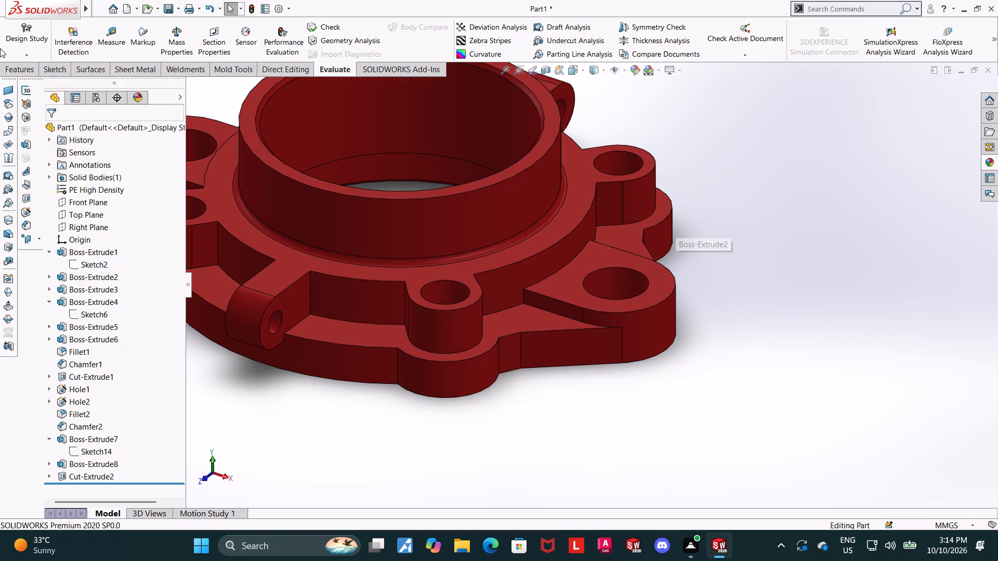
{"action": "left_click", "coordinate": [115, 29]}
{"action": "left_click", "coordinate": [568, 282]}
{"action": "left_click", "coordinate": [545, 308]}
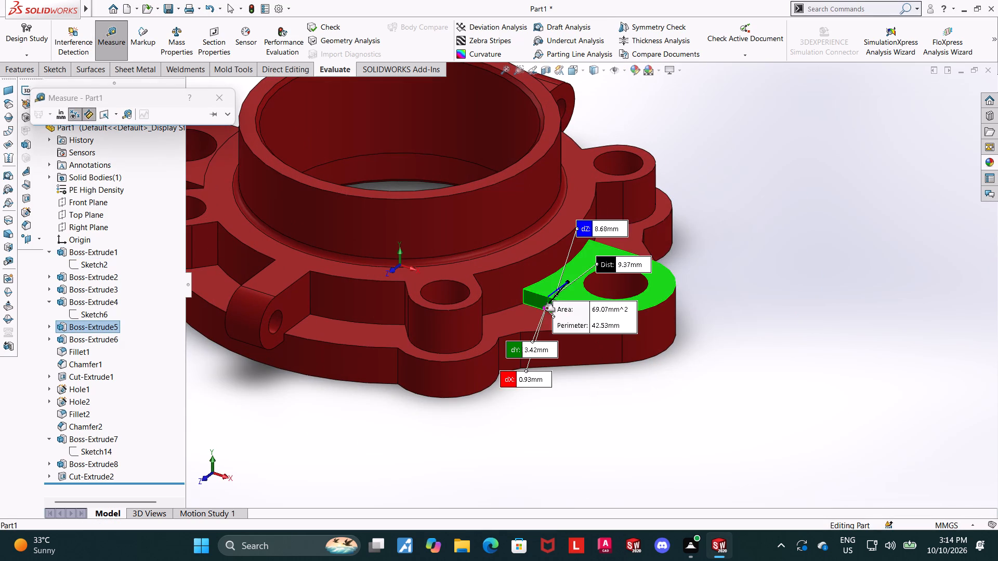
{"action": "key", "text": "Escape"}
{"action": "left_click", "coordinate": [110, 33]}
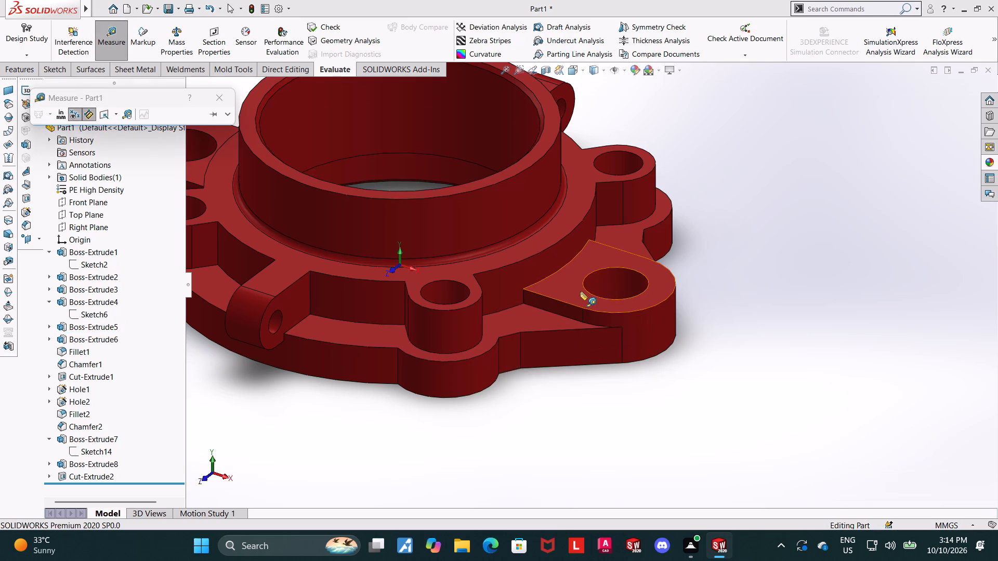
{"action": "left_click", "coordinate": [573, 288]}
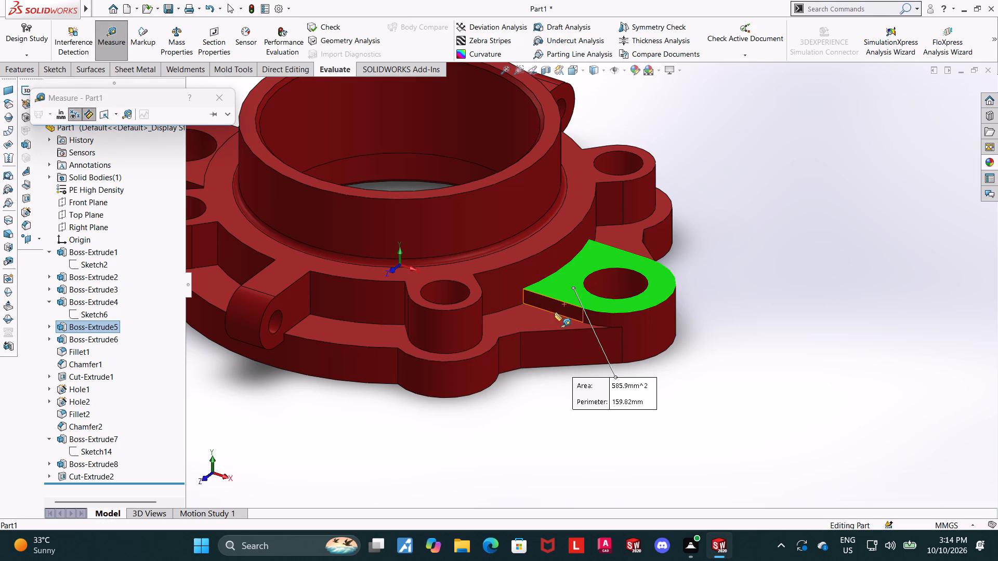
{"action": "left_click", "coordinate": [535, 318]}
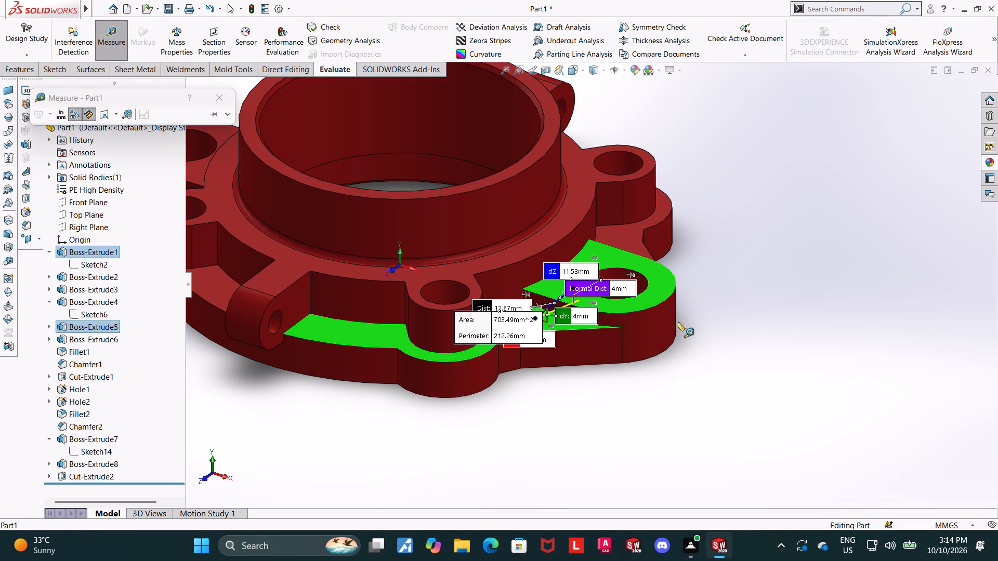
{"action": "key", "text": "Escape"}
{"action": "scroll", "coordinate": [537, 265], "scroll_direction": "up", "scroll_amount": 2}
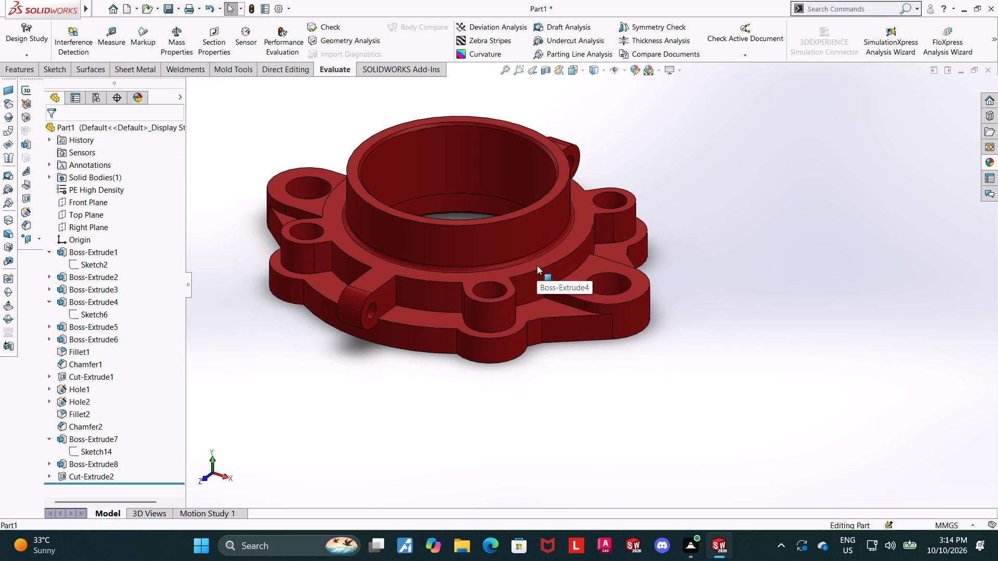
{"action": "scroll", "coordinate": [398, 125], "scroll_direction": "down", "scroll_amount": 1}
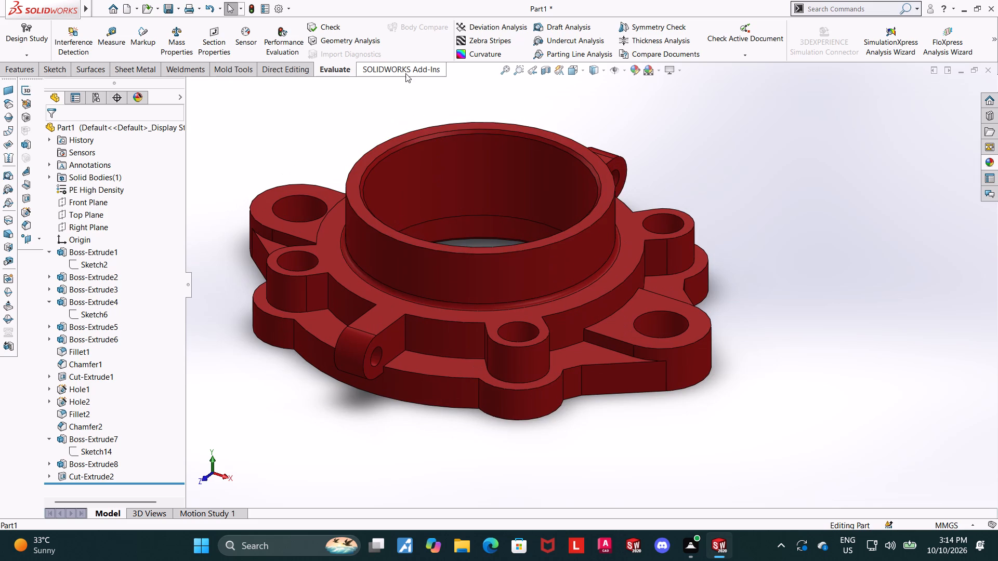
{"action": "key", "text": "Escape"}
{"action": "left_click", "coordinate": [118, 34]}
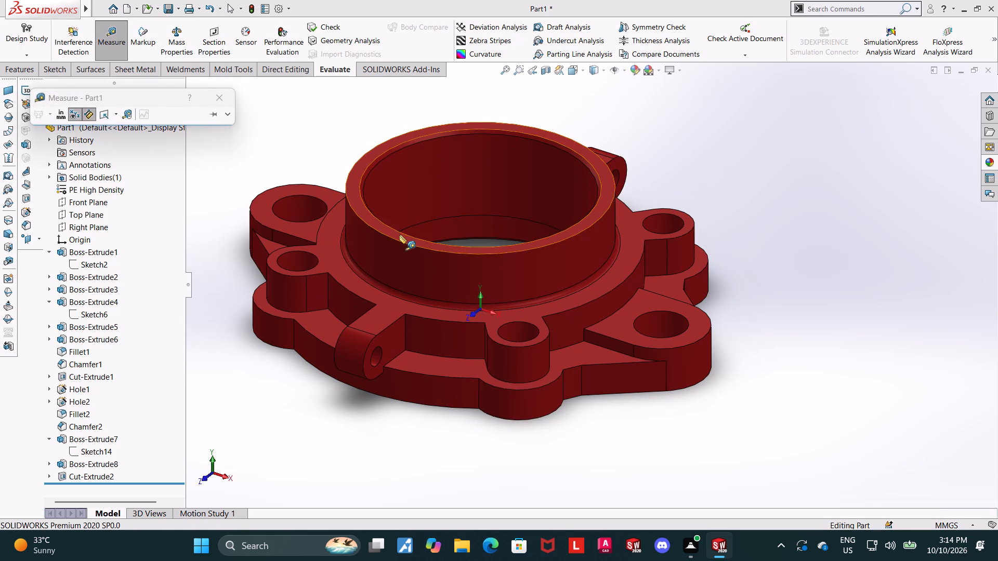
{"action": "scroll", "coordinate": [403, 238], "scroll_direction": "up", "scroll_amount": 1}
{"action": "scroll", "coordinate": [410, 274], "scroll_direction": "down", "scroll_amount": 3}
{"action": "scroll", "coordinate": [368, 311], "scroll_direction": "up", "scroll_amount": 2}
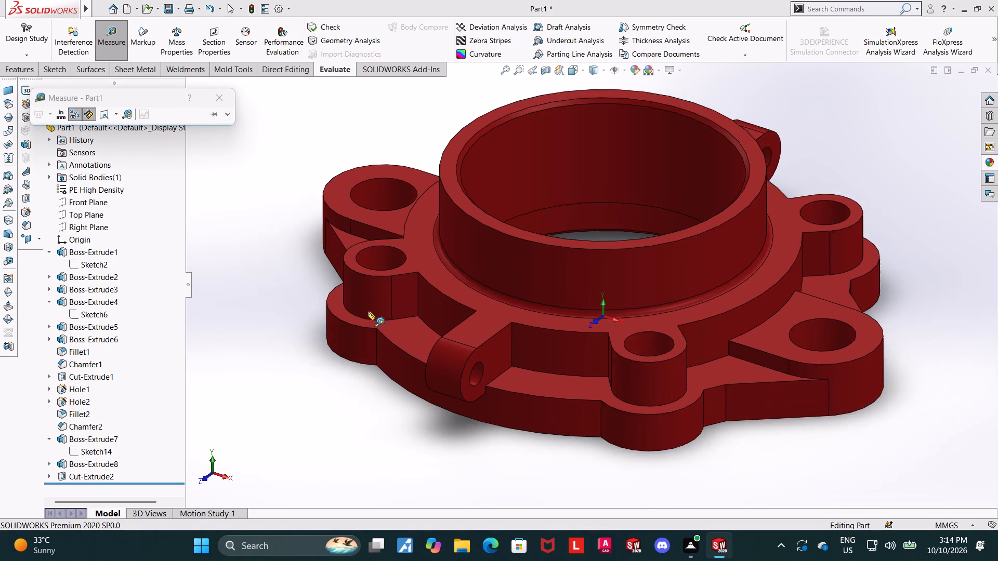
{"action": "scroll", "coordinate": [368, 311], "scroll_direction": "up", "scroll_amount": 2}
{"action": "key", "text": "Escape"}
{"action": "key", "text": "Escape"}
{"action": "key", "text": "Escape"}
Examine the part's bosses, bolt holes and central bore from several angles and in the top view.
{"action": "middle_click_drag", "start_coordinate": [337, 362], "coordinate": [382, 337]}
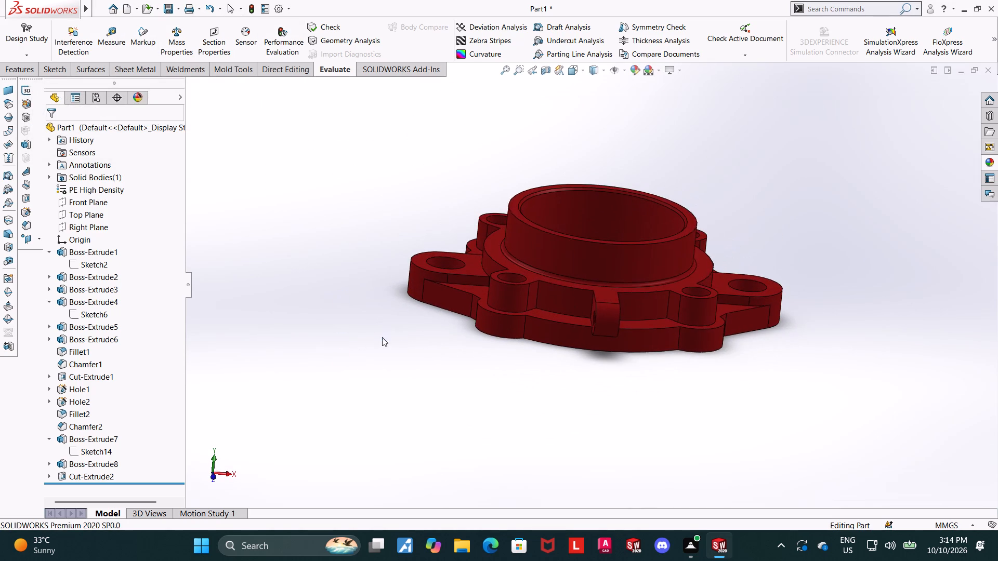
{"action": "key", "text": "Escape"}
{"action": "middle_click_drag", "start_coordinate": [569, 292], "coordinate": [618, 379]}
{"action": "scroll", "coordinate": [614, 375], "scroll_direction": "up", "scroll_amount": 1}
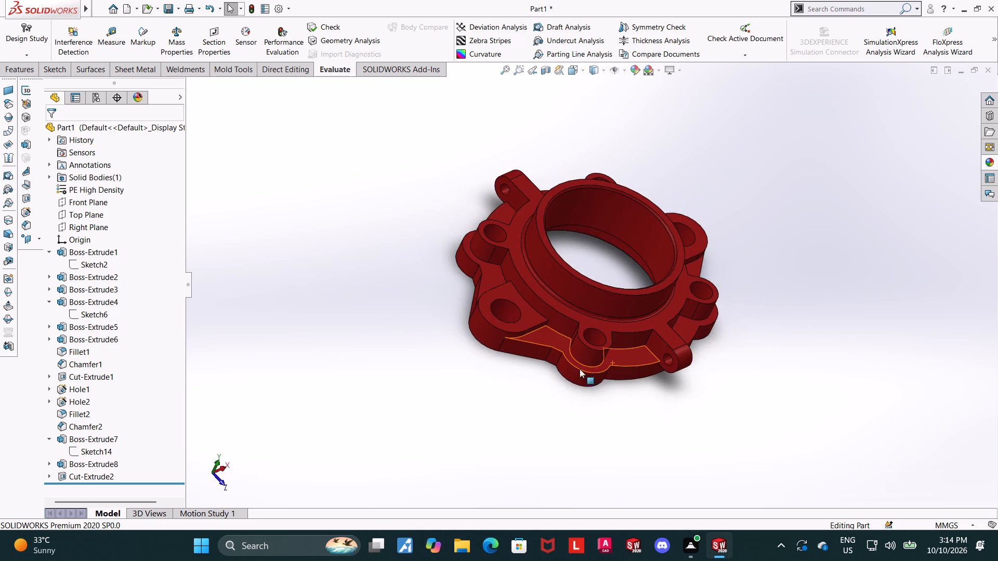
{"action": "scroll", "coordinate": [571, 368], "scroll_direction": "down", "scroll_amount": 8}
{"action": "middle_click_drag", "start_coordinate": [550, 304], "coordinate": [482, 341]}
{"action": "scroll", "coordinate": [482, 341], "scroll_direction": "up", "scroll_amount": 3}
{"action": "middle_click_drag", "start_coordinate": [511, 328], "coordinate": [518, 336]}
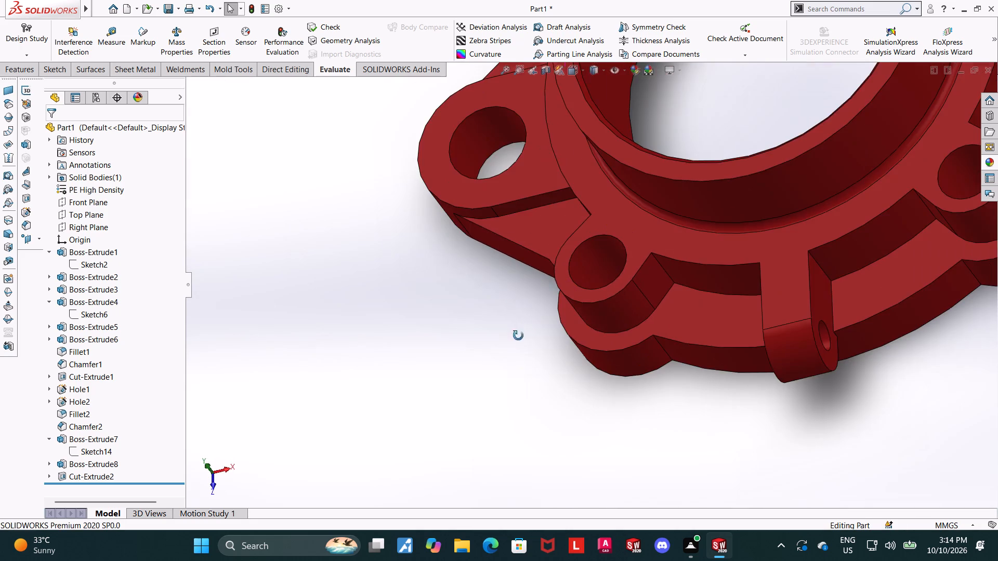
{"action": "middle_click_drag", "start_coordinate": [518, 336], "coordinate": [537, 377]}
{"action": "scroll", "coordinate": [537, 377], "scroll_direction": "up", "scroll_amount": 1}
{"action": "scroll", "coordinate": [517, 320], "scroll_direction": "up", "scroll_amount": 3}
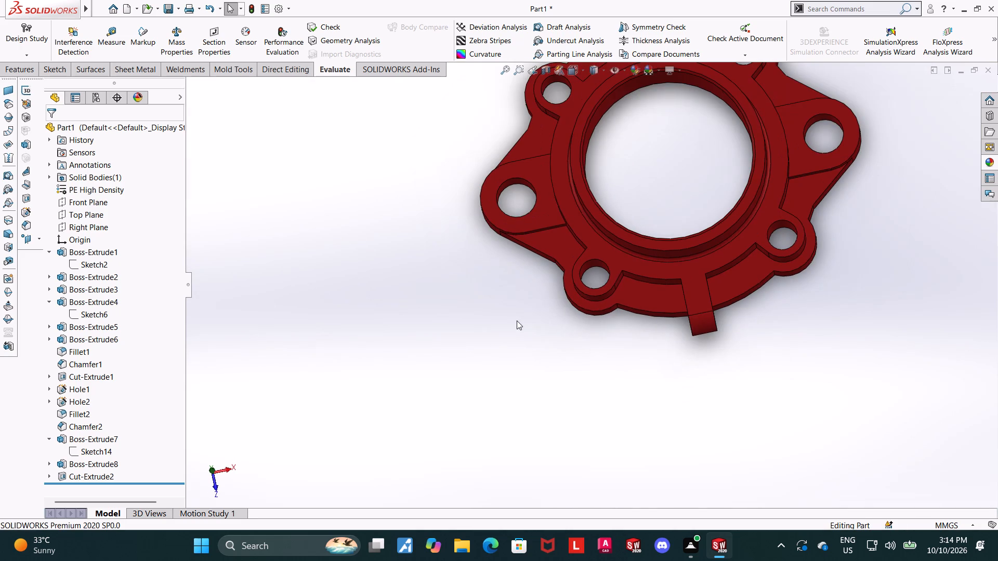
{"action": "key", "text": "Escape"}
{"action": "key", "text": "Escape"}
{"action": "scroll", "coordinate": [541, 305], "scroll_direction": "up", "scroll_amount": 2}
{"action": "scroll", "coordinate": [632, 194], "scroll_direction": "down", "scroll_amount": 3}
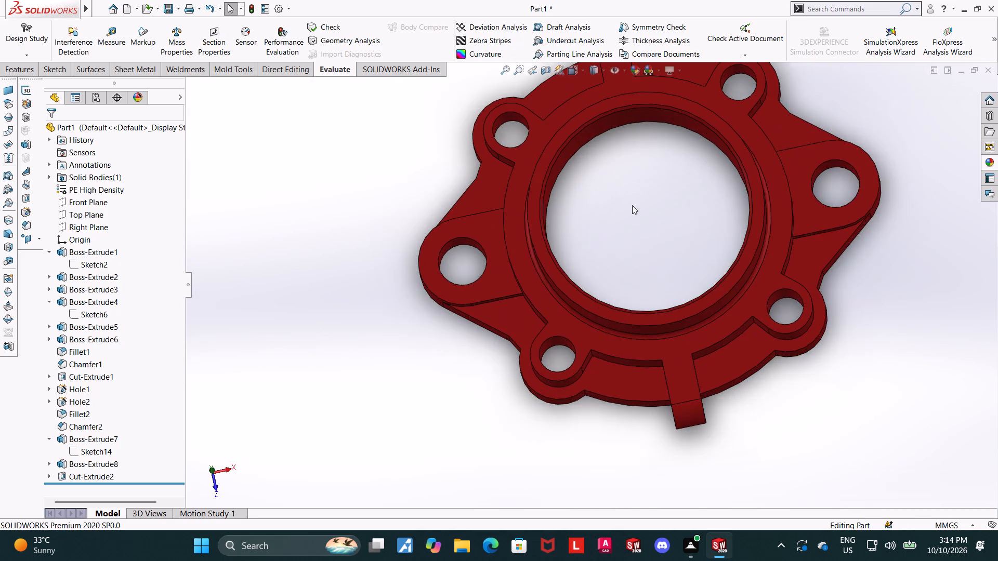
{"action": "middle_click_drag", "start_coordinate": [625, 246], "coordinate": [617, 281]}
{"action": "left_click", "coordinate": [567, 70]}
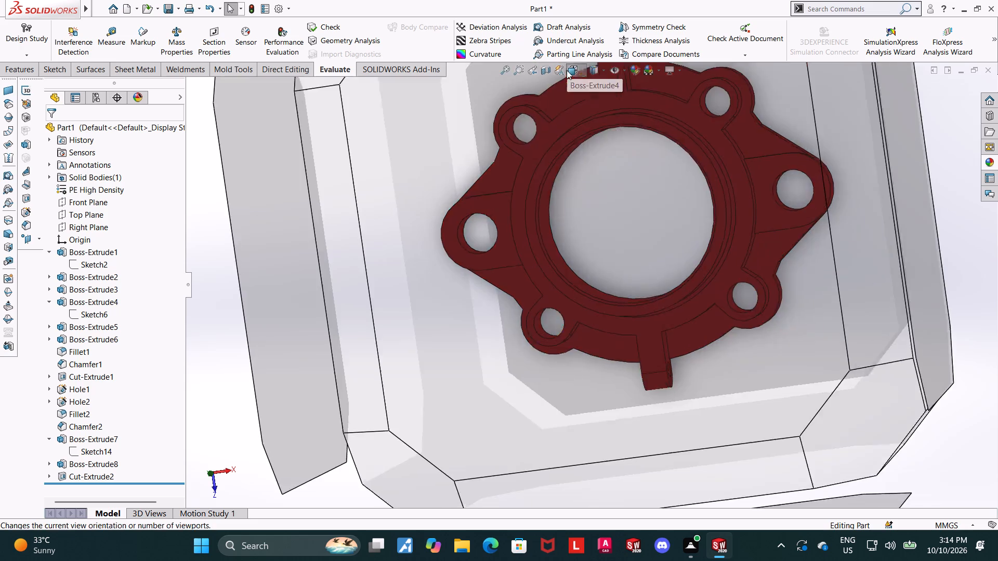
{"action": "left_click", "coordinate": [483, 324]}
{"action": "key", "text": "Escape"}
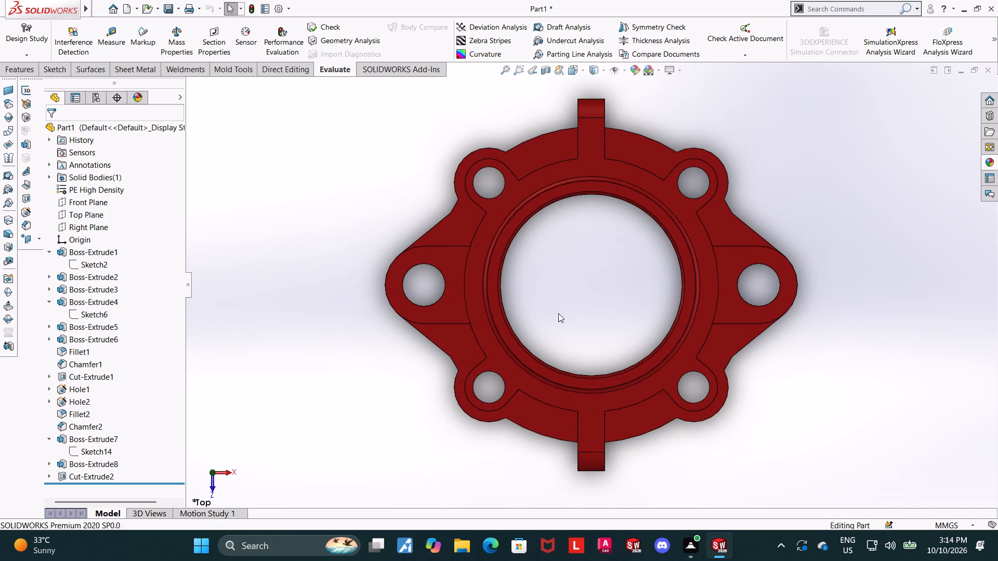
{"action": "key", "text": "Escape"}
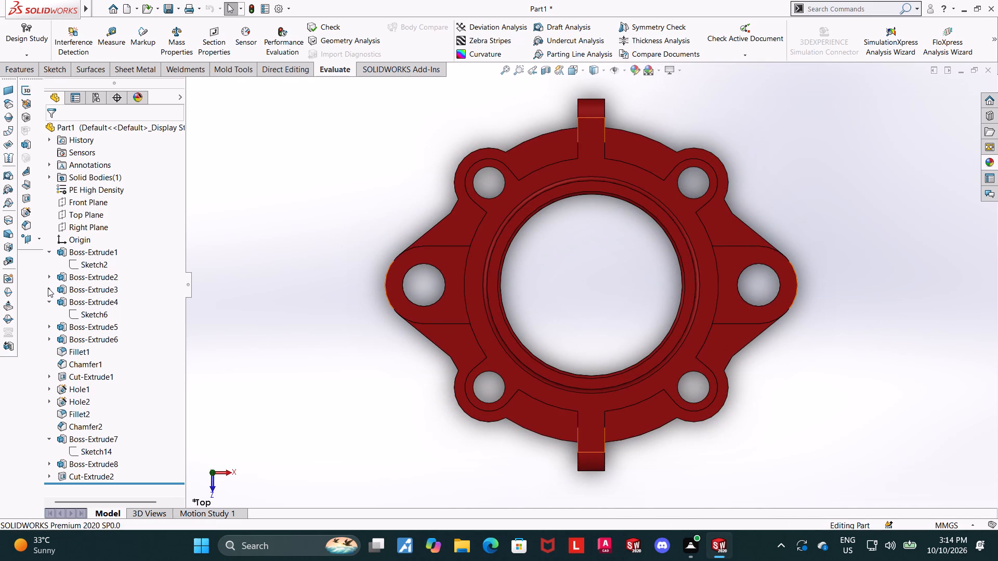
Expand Boss-Extrude2 and inspect the dimensions of its Sketch3 over the part.
{"action": "left_click", "coordinate": [47, 278]}
{"action": "left_click", "coordinate": [74, 285]}
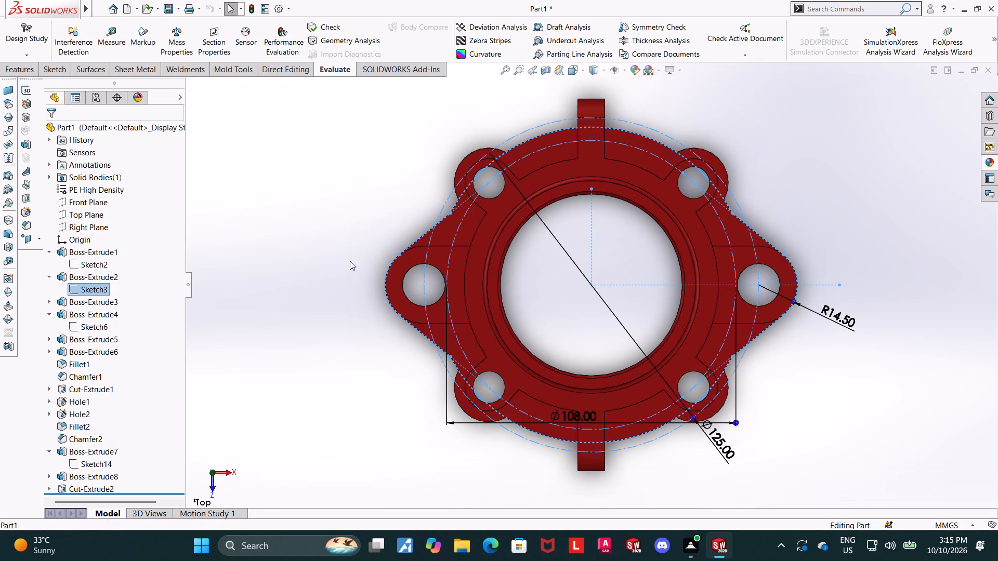
{"action": "scroll", "coordinate": [568, 170], "scroll_direction": "down", "scroll_amount": 4}
{"action": "scroll", "coordinate": [417, 271], "scroll_direction": "down", "scroll_amount": 3}
{"action": "key", "text": "Escape"}
{"action": "key", "text": "Escape"}
Examine the flange profile, side lugs and central collar from above and from the sides.
{"action": "scroll", "coordinate": [331, 278], "scroll_direction": "up", "scroll_amount": 5}
{"action": "middle_click_drag", "start_coordinate": [425, 400], "coordinate": [455, 324]}
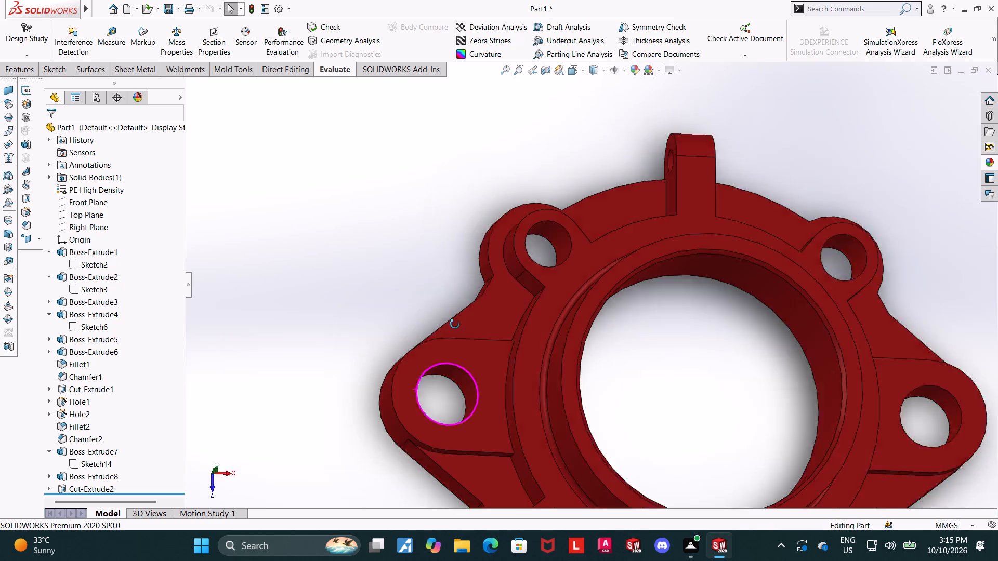
{"action": "middle_click_drag", "start_coordinate": [455, 324], "coordinate": [537, 313]}
{"action": "scroll", "coordinate": [521, 313], "scroll_direction": "up", "scroll_amount": 1}
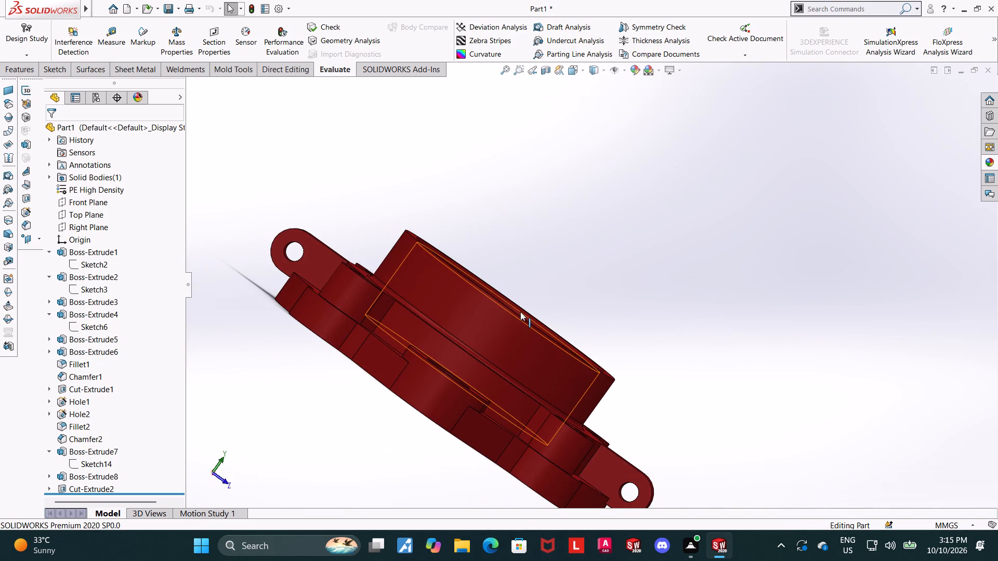
{"action": "middle_click_drag", "start_coordinate": [520, 311], "coordinate": [531, 329]}
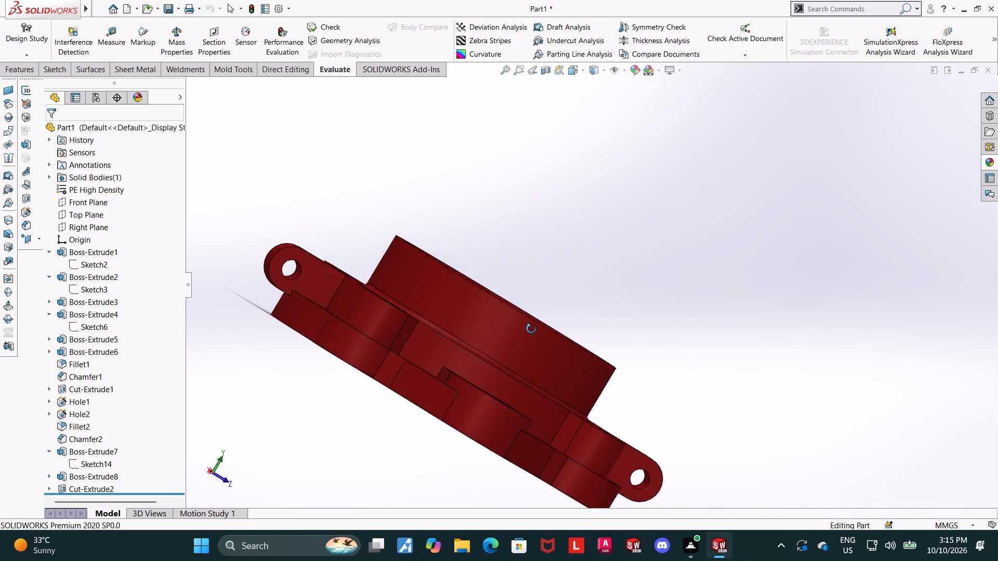
{"action": "middle_click_drag", "start_coordinate": [531, 329], "coordinate": [448, 327]}
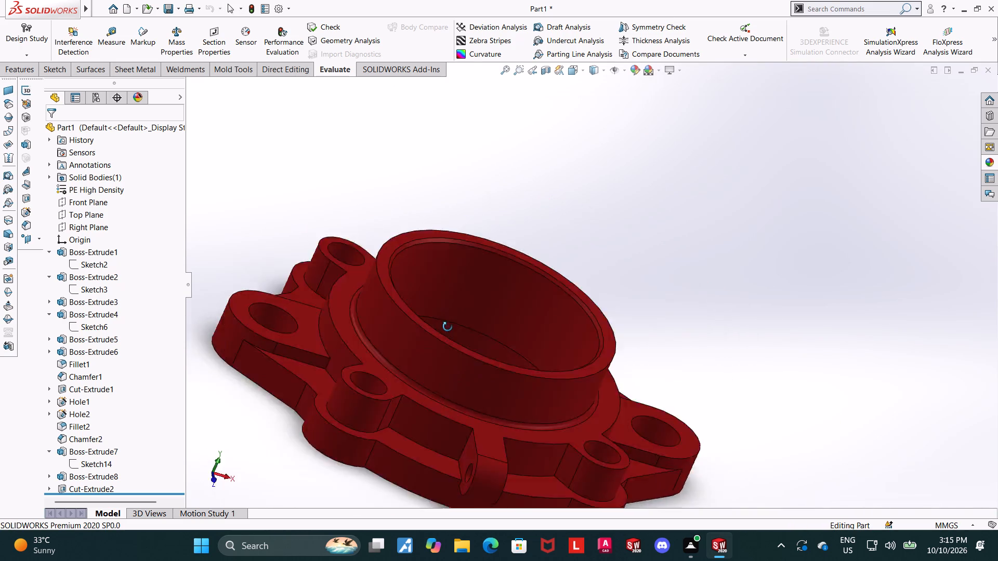
{"action": "middle_click_drag", "start_coordinate": [448, 327], "coordinate": [431, 416]}
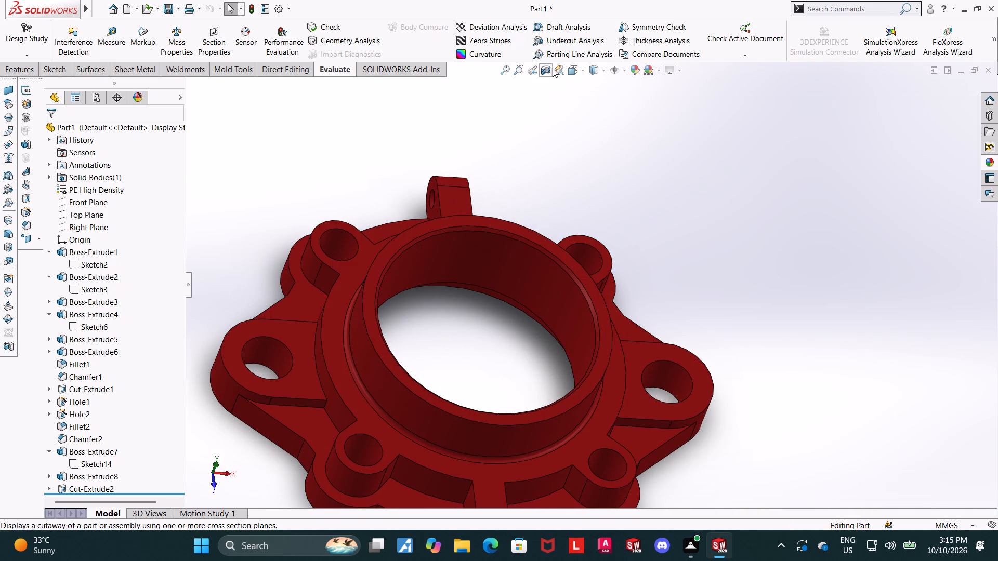
In the top view, open Sketch3 of Boss-Extrude2, inspect where its tangent line meets the outer circle, and exit the sketch.
{"action": "left_click", "coordinate": [571, 69]}
{"action": "left_click", "coordinate": [462, 326]}
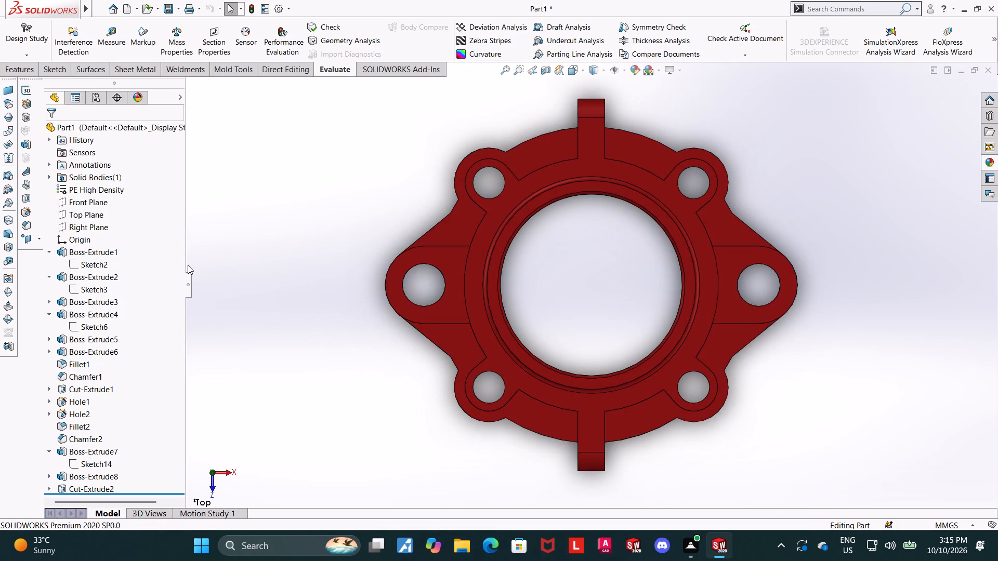
{"action": "left_click", "coordinate": [104, 287]}
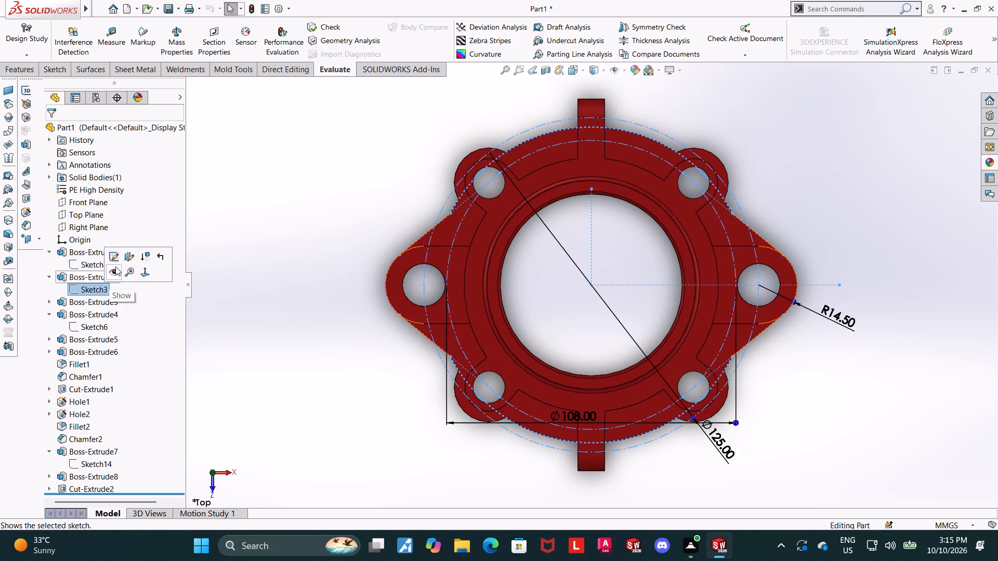
{"action": "left_click", "coordinate": [114, 262]}
{"action": "scroll", "coordinate": [470, 386], "scroll_direction": "down", "scroll_amount": 4}
{"action": "scroll", "coordinate": [484, 306], "scroll_direction": "down", "scroll_amount": 3}
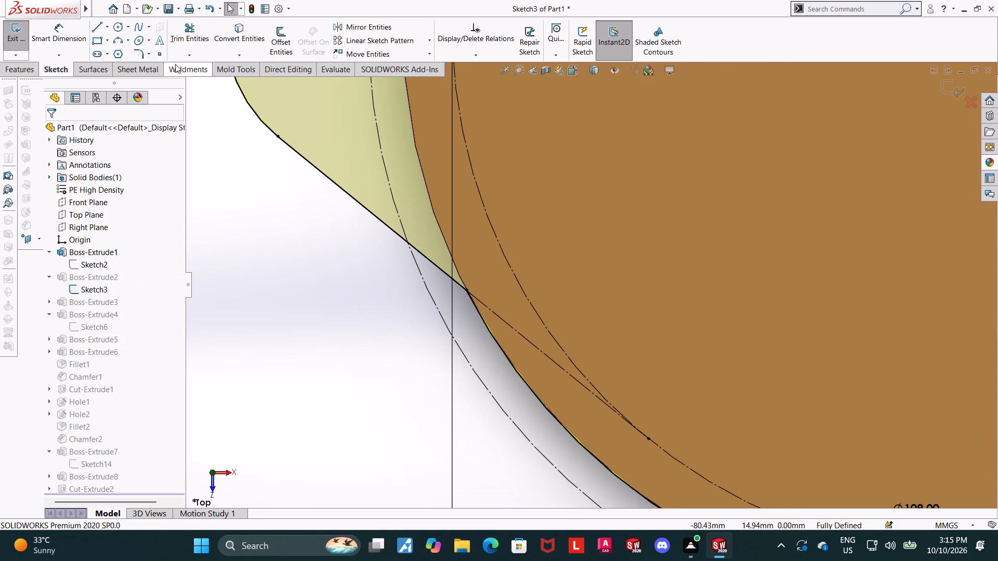
{"action": "left_click", "coordinate": [952, 90]}
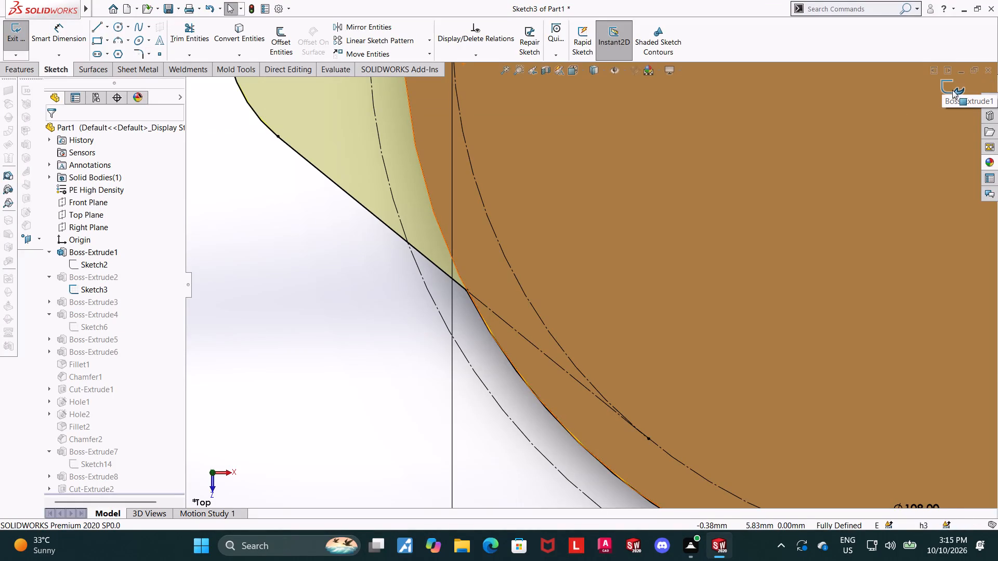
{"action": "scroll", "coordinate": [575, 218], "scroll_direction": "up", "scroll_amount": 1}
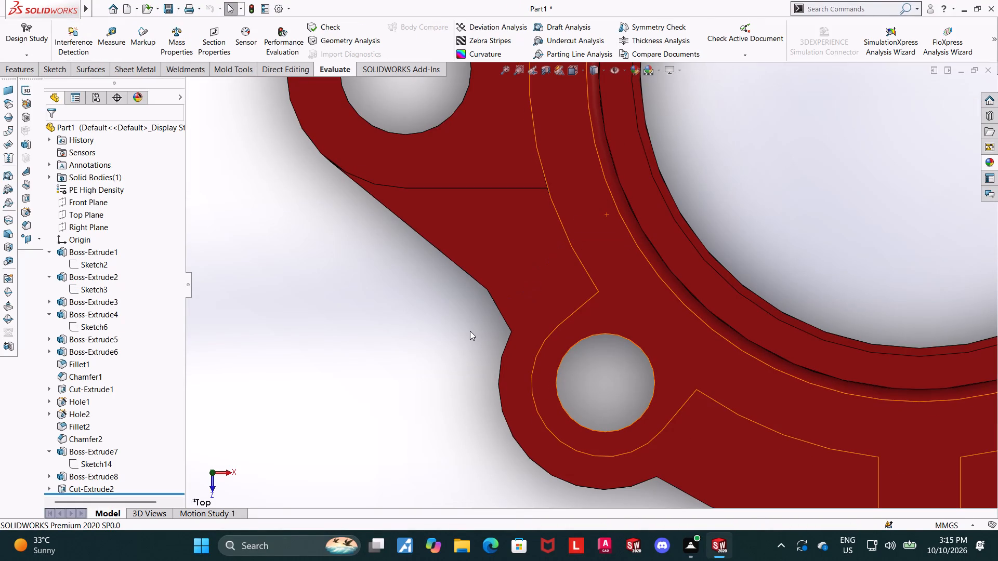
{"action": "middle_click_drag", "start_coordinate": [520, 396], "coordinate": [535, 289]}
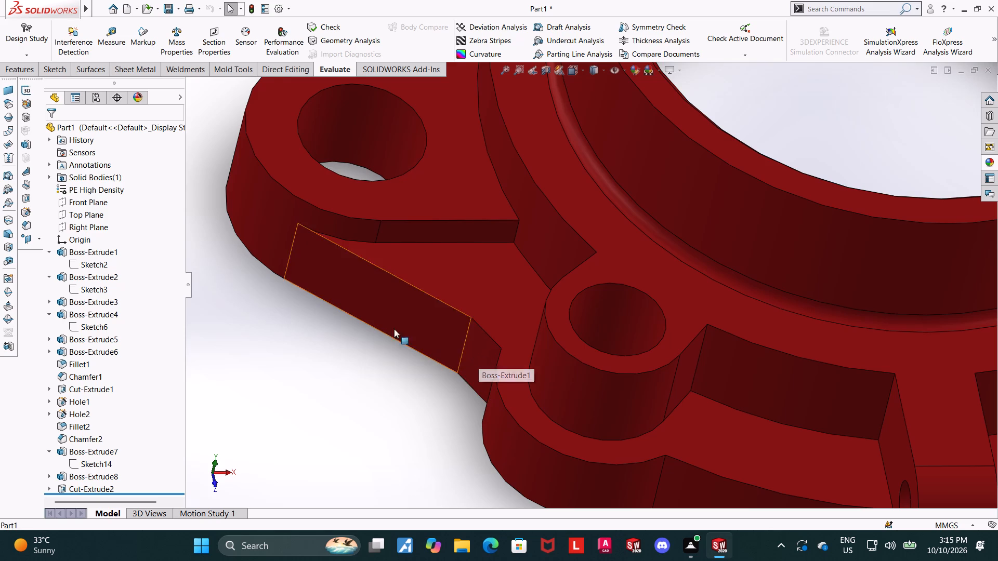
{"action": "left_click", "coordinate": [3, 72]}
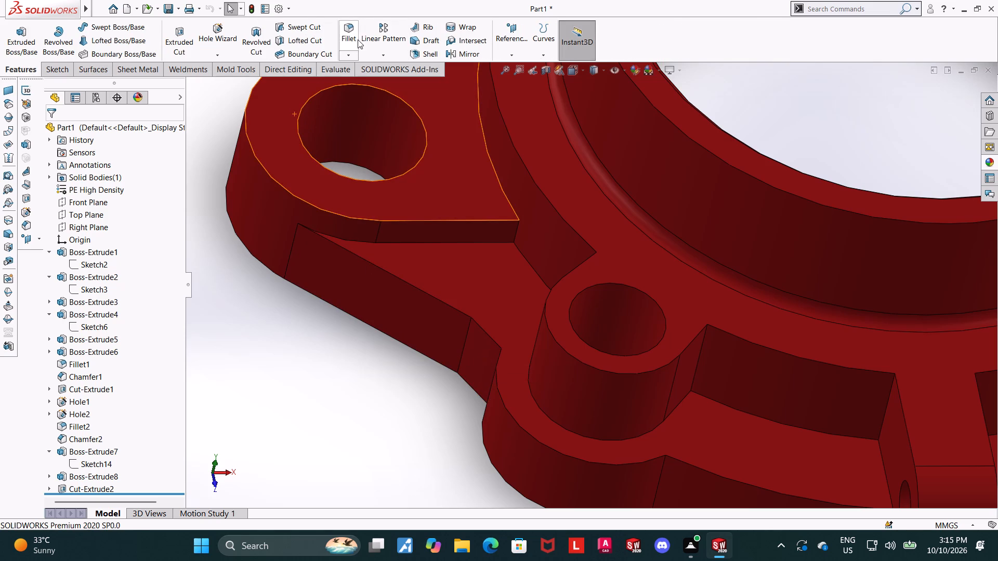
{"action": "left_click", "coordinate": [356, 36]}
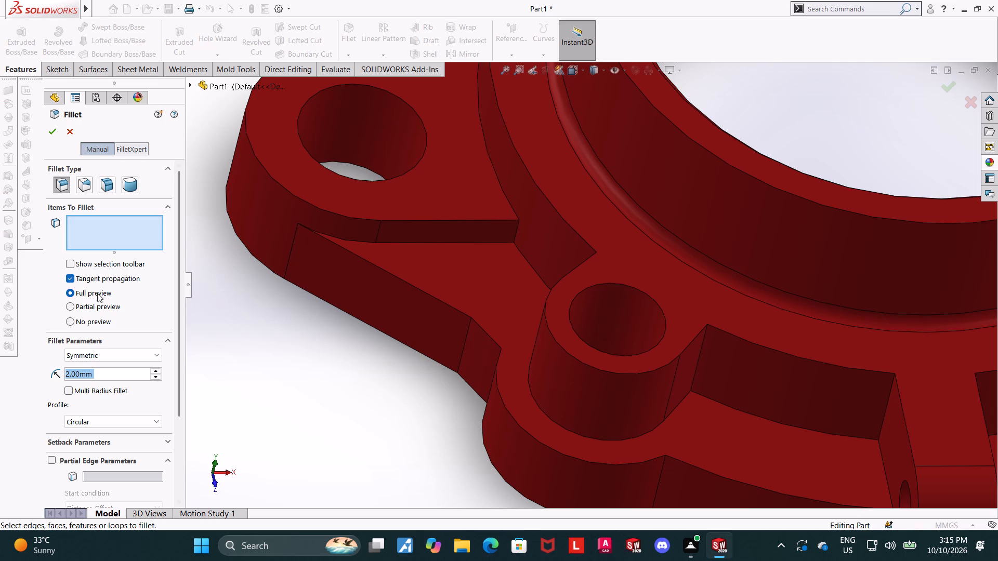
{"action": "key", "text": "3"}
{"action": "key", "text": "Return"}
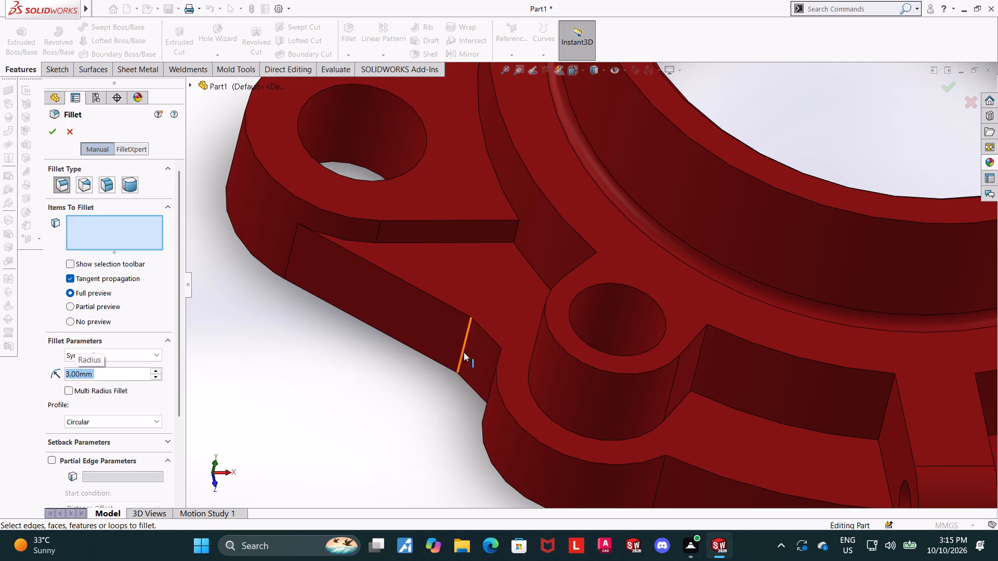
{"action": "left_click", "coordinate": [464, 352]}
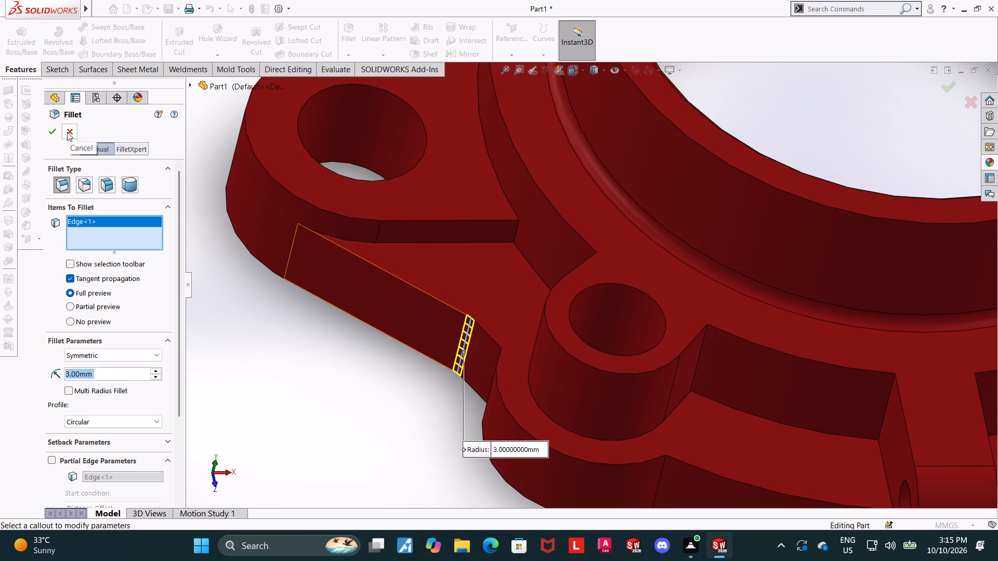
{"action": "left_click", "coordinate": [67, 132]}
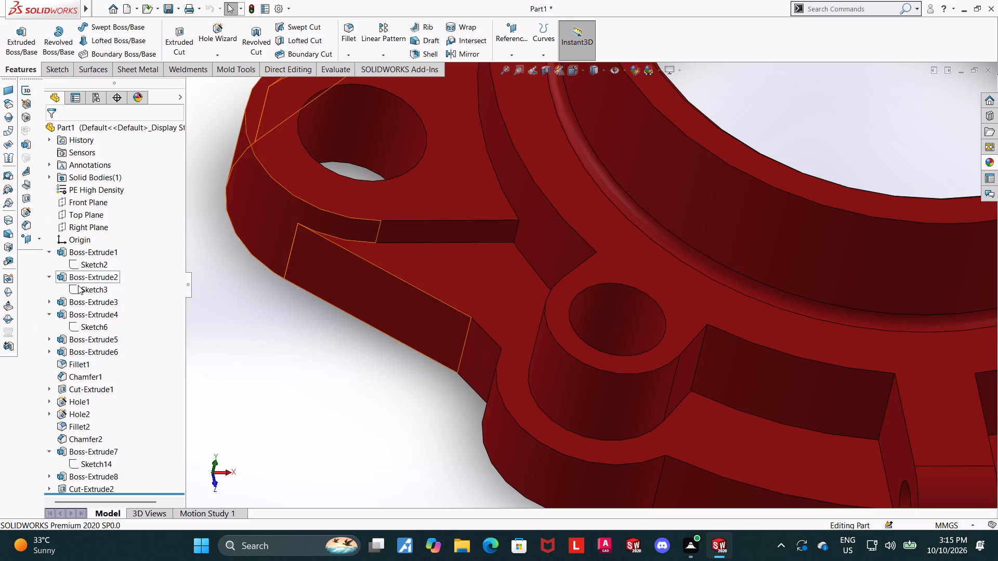
Open Sketch3 of Boss-Extrude2 for editing and orient it to the top view.
{"action": "left_click", "coordinate": [78, 285]}
{"action": "left_click", "coordinate": [85, 257]}
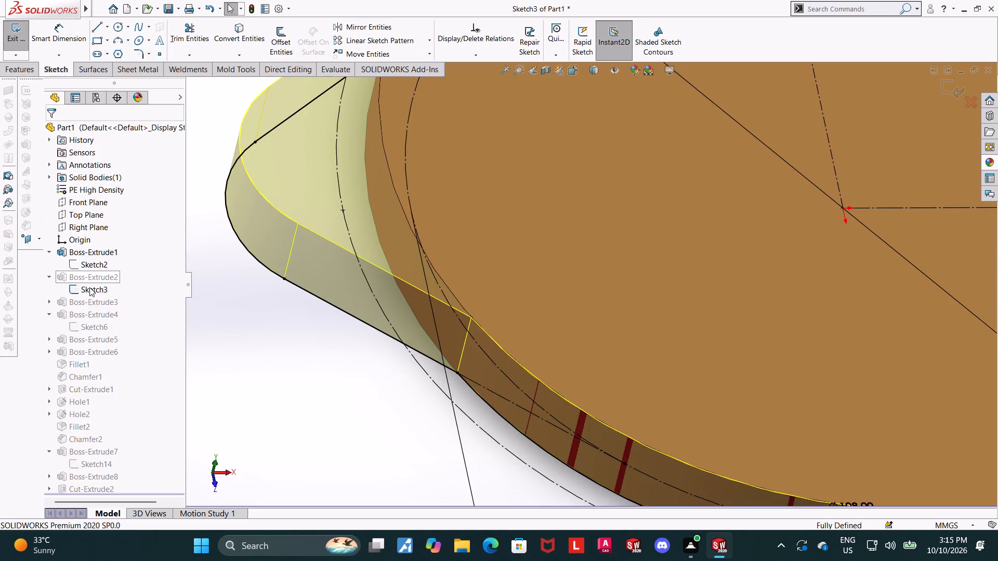
{"action": "left_click", "coordinate": [93, 293]}
{"action": "left_click", "coordinate": [112, 285]}
{"action": "scroll", "coordinate": [425, 297], "scroll_direction": "up", "scroll_amount": 2}
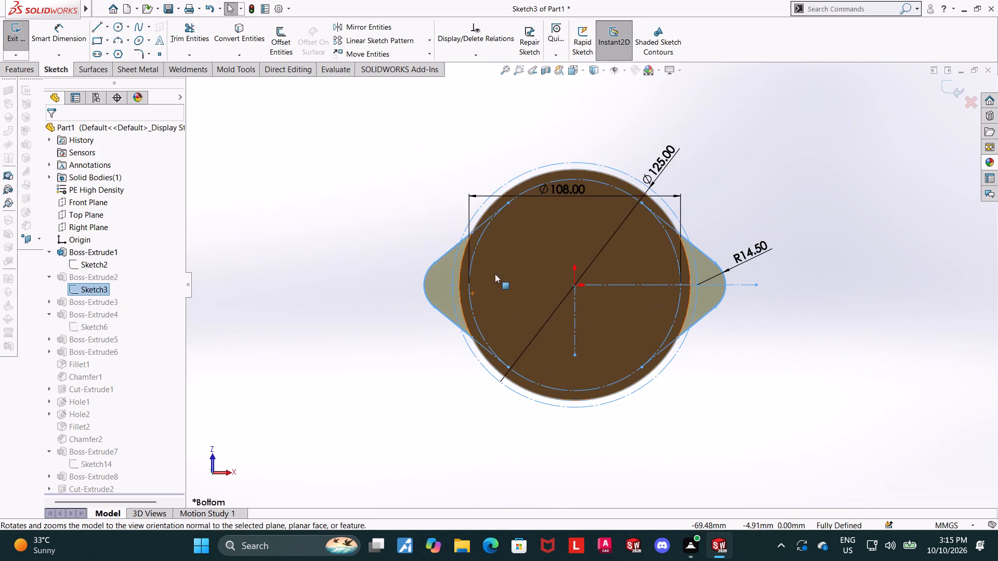
{"action": "middle_click_drag", "start_coordinate": [580, 120], "coordinate": [572, 498]}
{"action": "left_click", "coordinate": [672, 196]}
{"action": "middle_click_drag", "start_coordinate": [705, 191], "coordinate": [716, 218]}
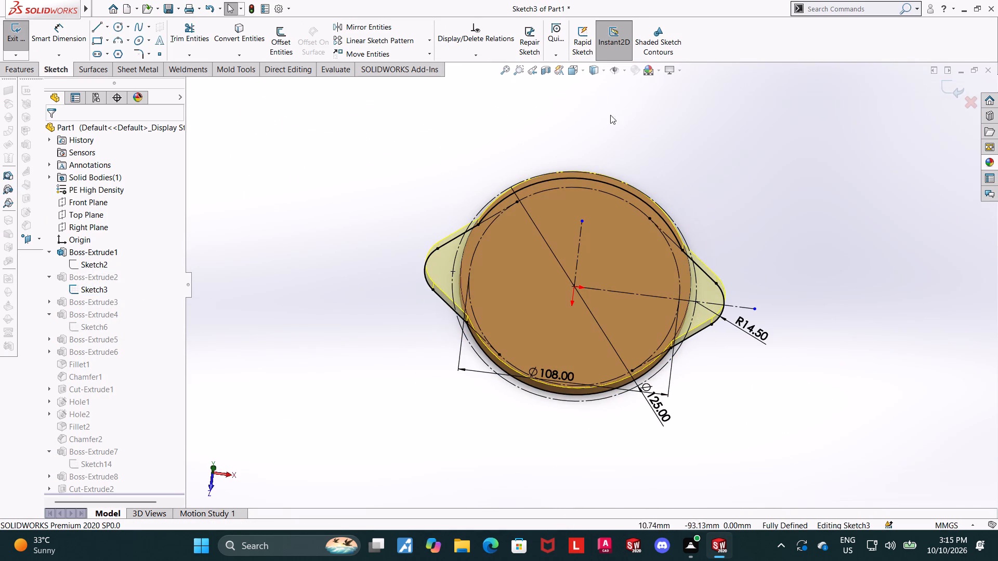
{"action": "left_click", "coordinate": [574, 69]}
{"action": "left_click", "coordinate": [443, 290]}
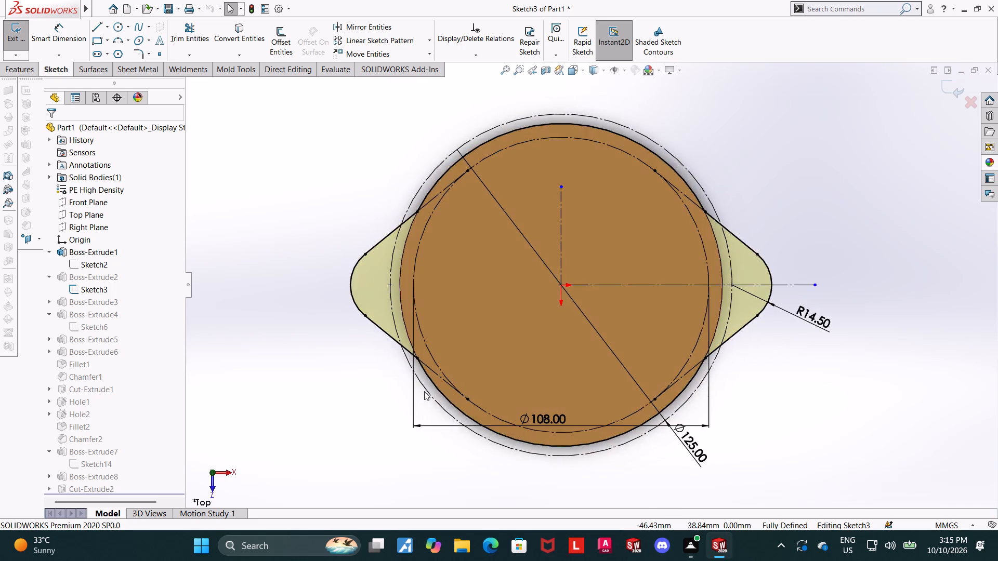
Add a 3 mm sketch fillet where the left lug's lower tangent line meets the outer circle.
{"action": "scroll", "coordinate": [420, 384], "scroll_direction": "down", "scroll_amount": 4}
{"action": "scroll", "coordinate": [471, 289], "scroll_direction": "down", "scroll_amount": 5}
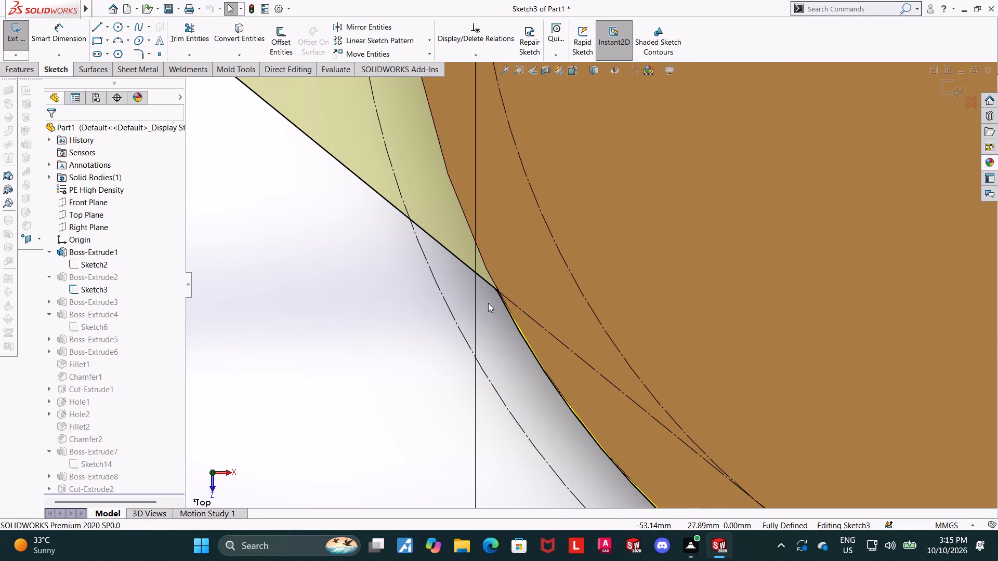
{"action": "left_click", "coordinate": [141, 54]}
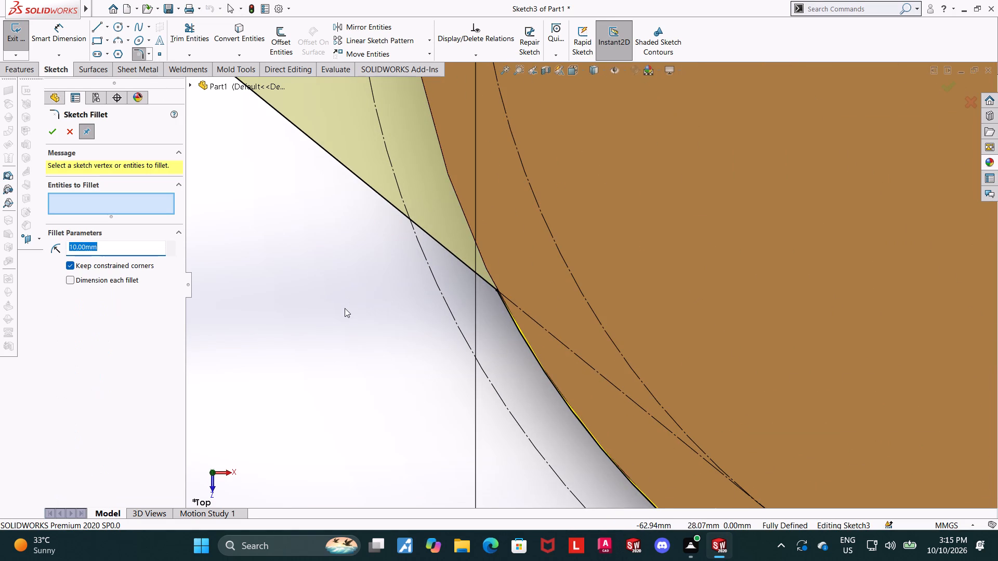
{"action": "key", "text": "3"}
{"action": "key", "text": "Return"}
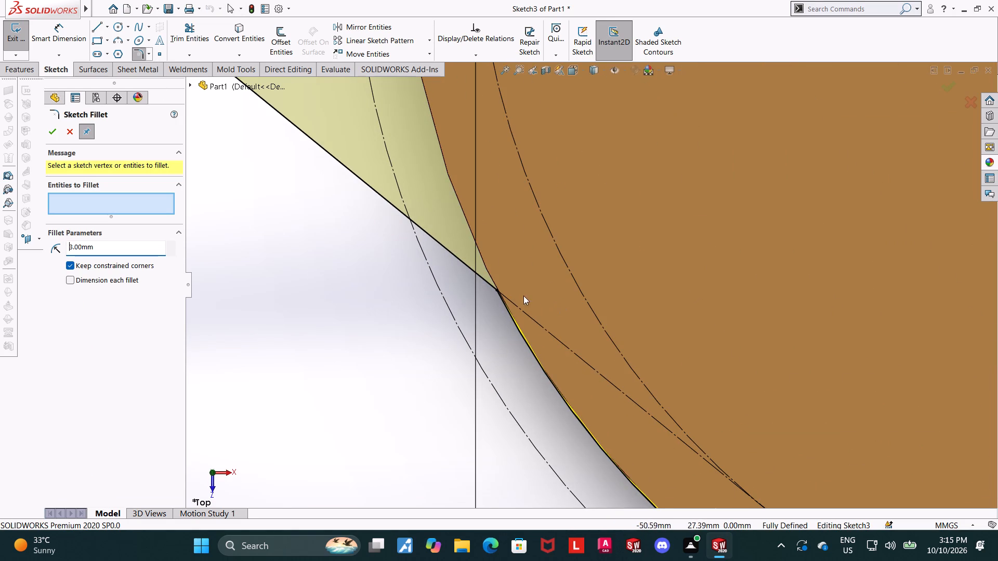
{"action": "left_click", "coordinate": [491, 288]}
{"action": "left_click", "coordinate": [504, 301]}
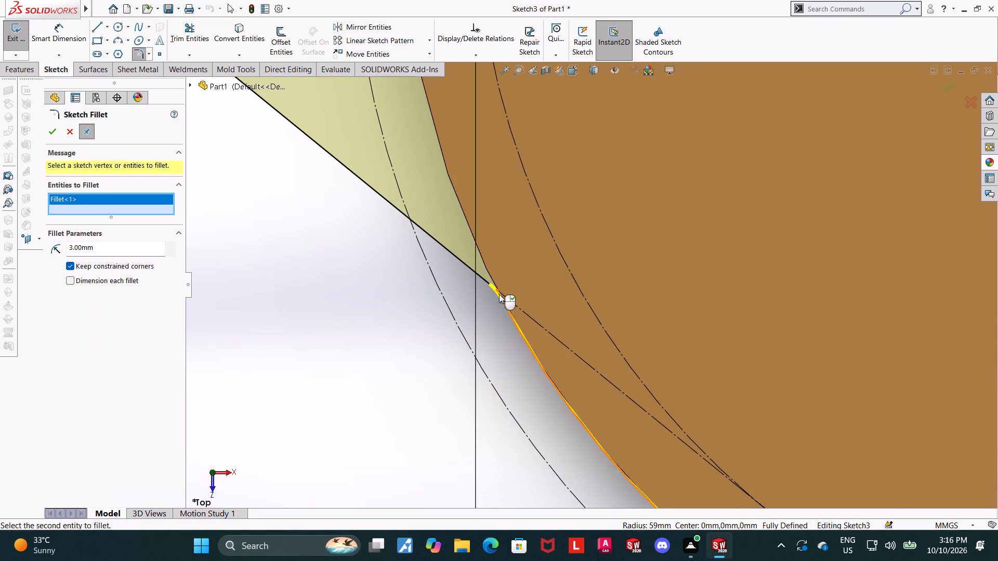
{"action": "scroll", "coordinate": [499, 294], "scroll_direction": "down", "scroll_amount": 3}
{"action": "scroll", "coordinate": [505, 320], "scroll_direction": "up", "scroll_amount": 3}
{"action": "left_click", "coordinate": [51, 131]}
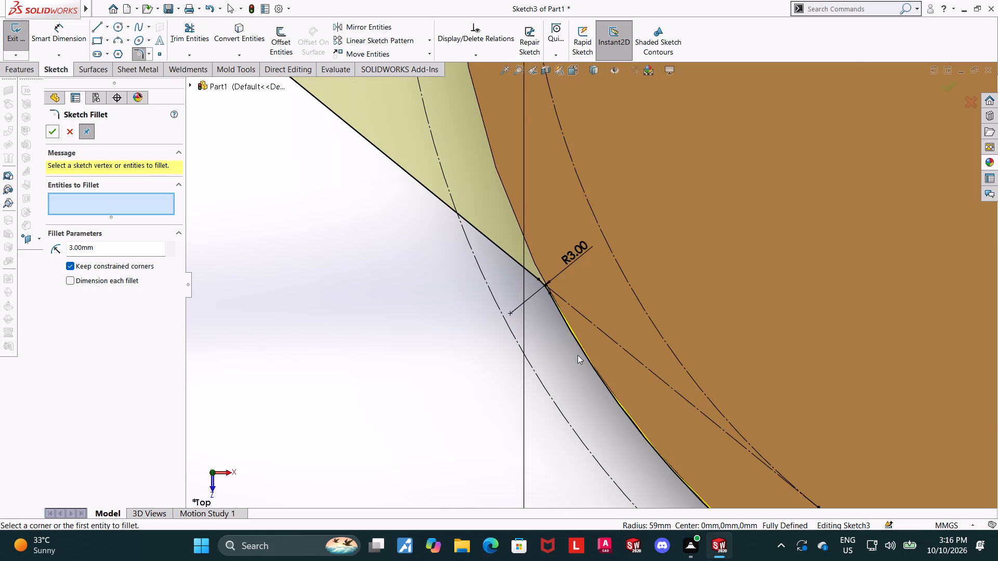
Select the upper corners where the left and right lugs meet the outer circle for 3 mm sketch fillets.
{"action": "scroll", "coordinate": [583, 357], "scroll_direction": "up", "scroll_amount": 10}
{"action": "scroll", "coordinate": [636, 157], "scroll_direction": "down", "scroll_amount": 6}
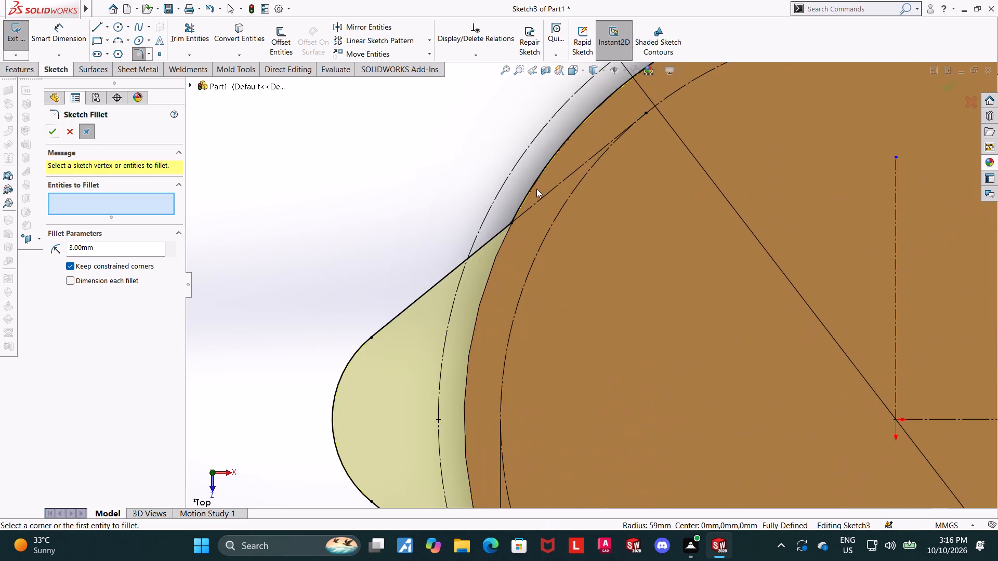
{"action": "scroll", "coordinate": [534, 190], "scroll_direction": "down", "scroll_amount": 3}
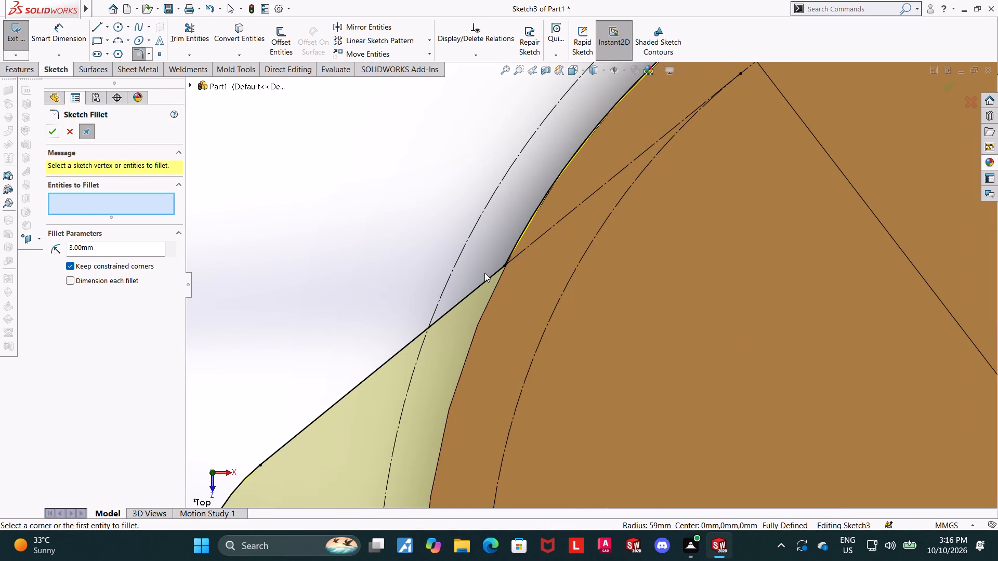
{"action": "left_click", "coordinate": [494, 274]}
{"action": "left_click", "coordinate": [509, 252]}
{"action": "scroll", "coordinate": [548, 277], "scroll_direction": "up", "scroll_amount": 5}
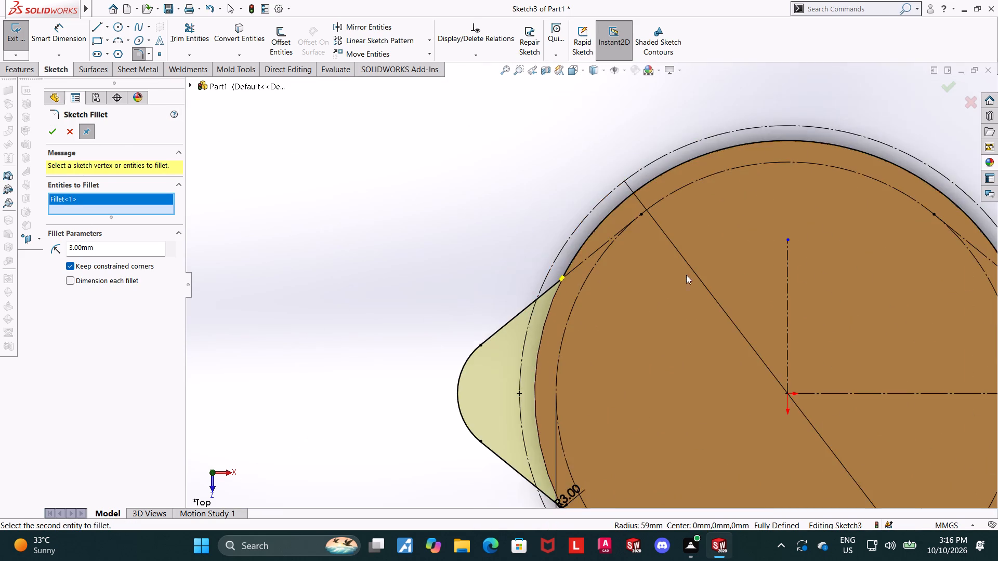
{"action": "scroll", "coordinate": [686, 275], "scroll_direction": "up", "scroll_amount": 5}
{"action": "scroll", "coordinate": [822, 275], "scroll_direction": "down", "scroll_amount": 9}
{"action": "left_click", "coordinate": [724, 290]}
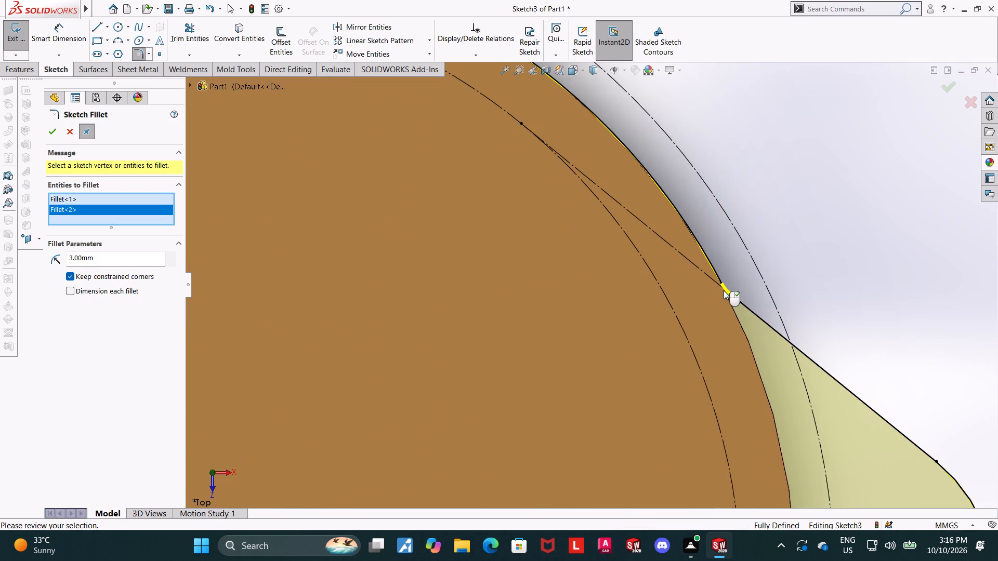
Include the right lug's lower corner, apply the 3 mm sketch fillets, and exit the sketch to rebuild the part.
{"action": "scroll", "coordinate": [728, 315], "scroll_direction": "up", "scroll_amount": 6}
{"action": "scroll", "coordinate": [663, 438], "scroll_direction": "up", "scroll_amount": 3}
{"action": "scroll", "coordinate": [615, 400], "scroll_direction": "down", "scroll_amount": 5}
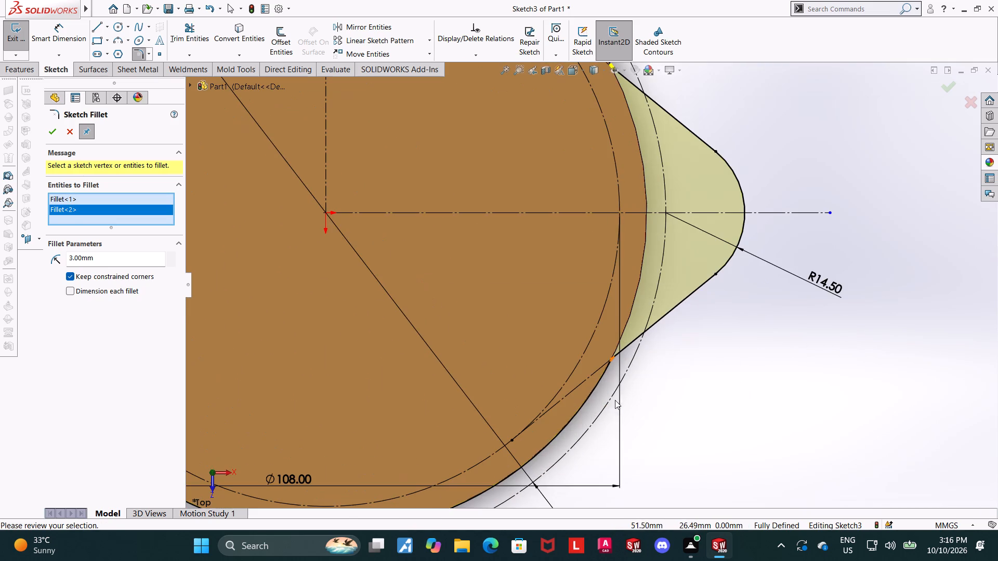
{"action": "scroll", "coordinate": [612, 358], "scroll_direction": "down", "scroll_amount": 6}
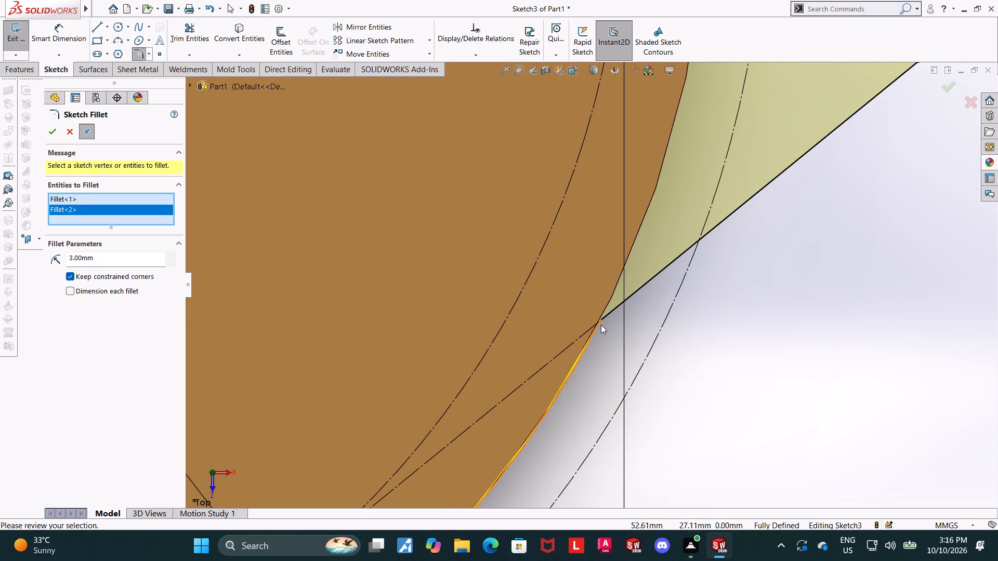
{"action": "left_click", "coordinate": [599, 322]}
{"action": "scroll", "coordinate": [601, 324], "scroll_direction": "down", "scroll_amount": 5}
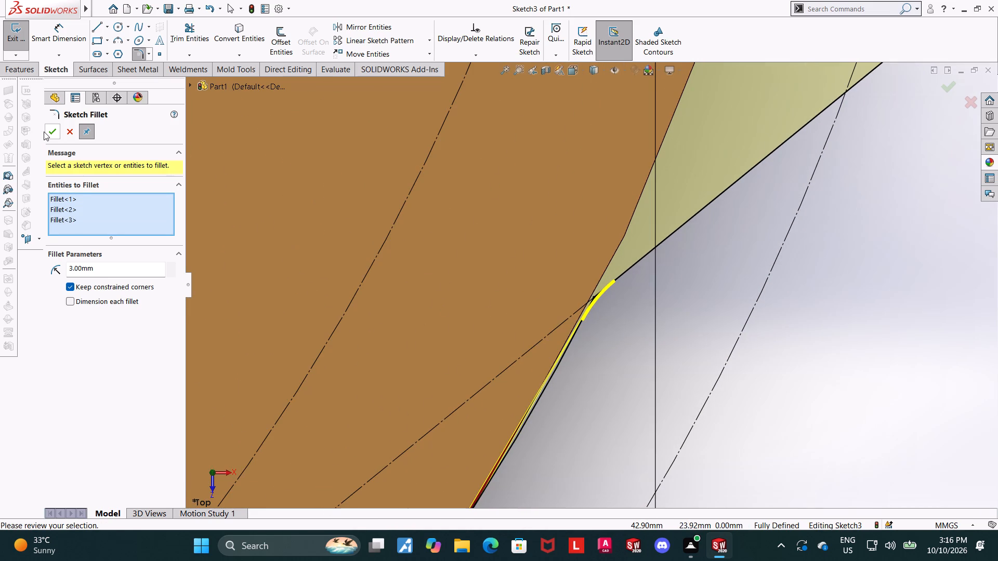
{"action": "left_click", "coordinate": [49, 131]}
{"action": "scroll", "coordinate": [681, 312], "scroll_direction": "up", "scroll_amount": 9}
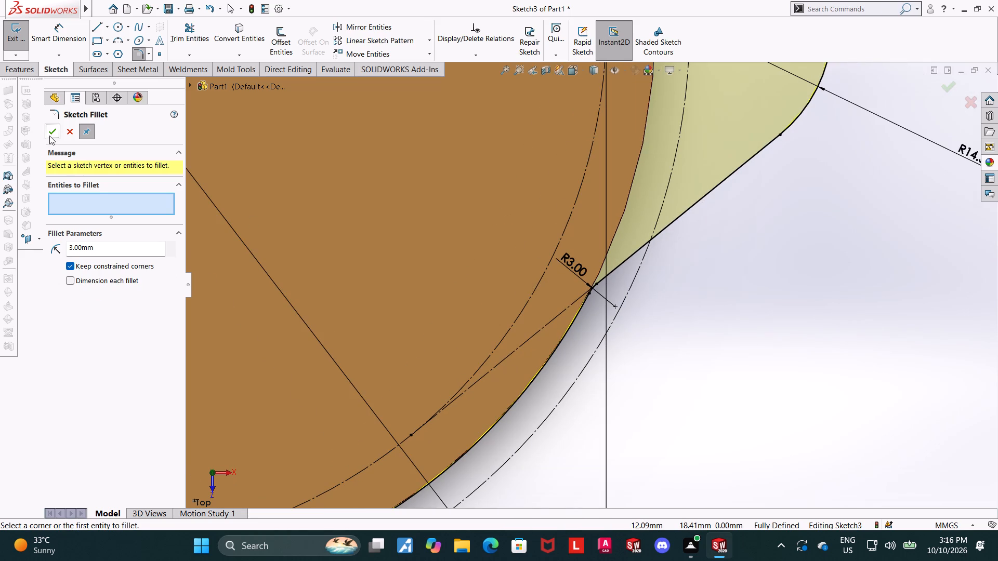
{"action": "left_click", "coordinate": [50, 135]}
{"action": "scroll", "coordinate": [879, 236], "scroll_direction": "up", "scroll_amount": 3}
{"action": "left_click", "coordinate": [939, 89]}
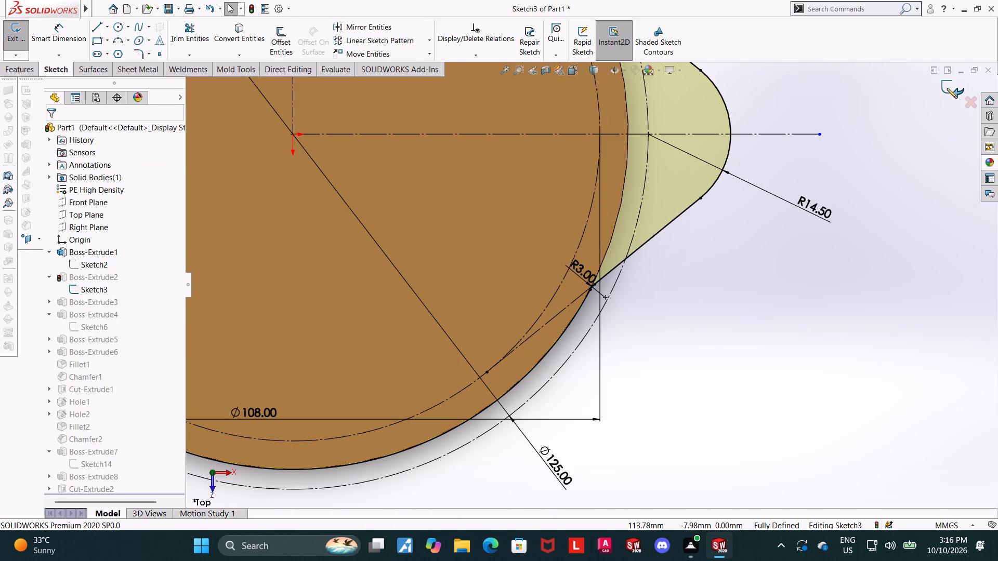
{"action": "left_click", "coordinate": [947, 88]}
Examine the filleted lug-to-flange corners and the overall flange from the sides, close up and from above.
{"action": "scroll", "coordinate": [902, 143], "scroll_direction": "up", "scroll_amount": 4}
{"action": "middle_click_drag", "start_coordinate": [407, 362], "coordinate": [413, 289]}
{"action": "scroll", "coordinate": [409, 354], "scroll_direction": "up", "scroll_amount": 4}
{"action": "middle_click_drag", "start_coordinate": [402, 324], "coordinate": [415, 282]}
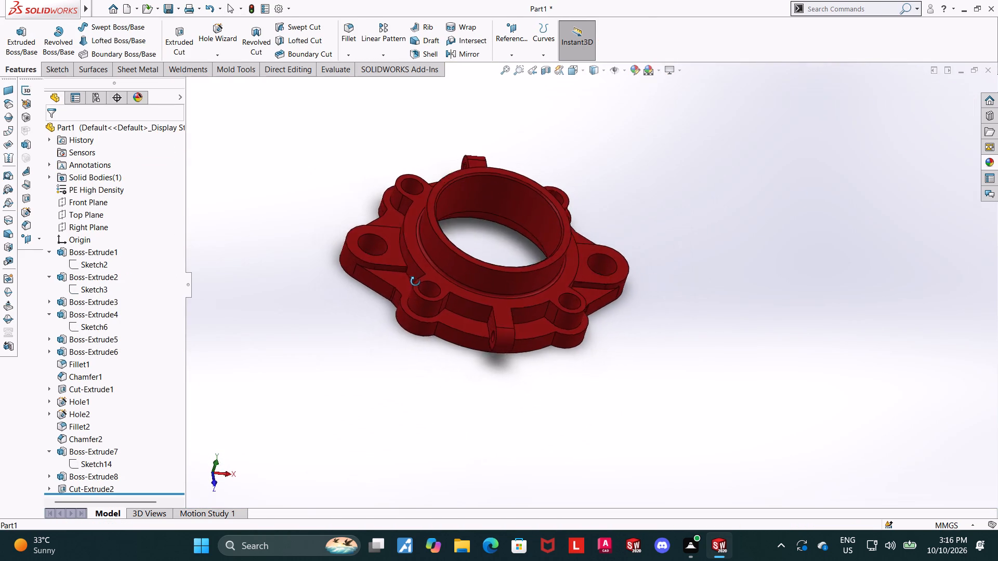
{"action": "middle_click_drag", "start_coordinate": [415, 282], "coordinate": [469, 193]}
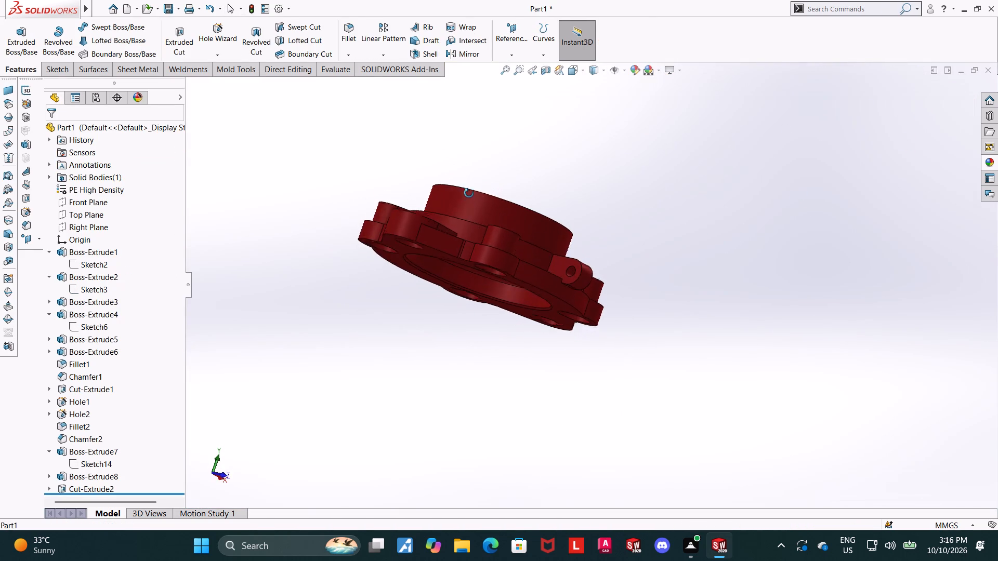
{"action": "middle_click_drag", "start_coordinate": [469, 193], "coordinate": [450, 216]}
{"action": "scroll", "coordinate": [447, 221], "scroll_direction": "down", "scroll_amount": 4}
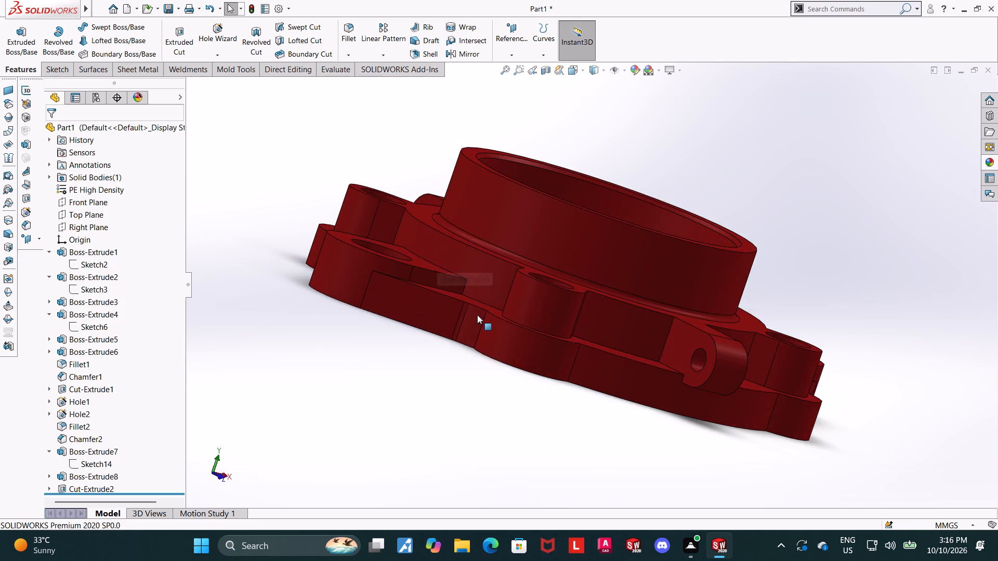
{"action": "middle_click_drag", "start_coordinate": [477, 318], "coordinate": [459, 350]}
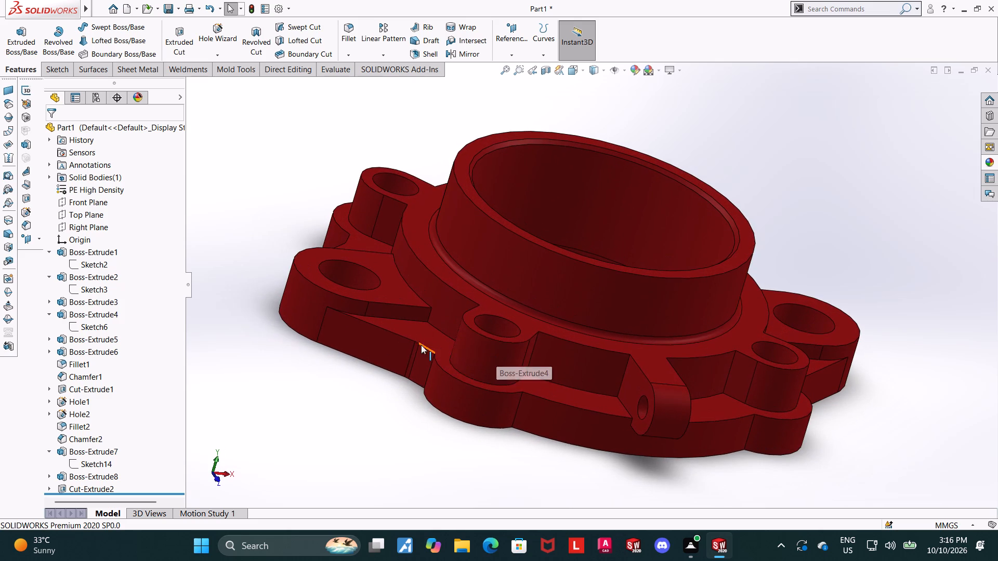
{"action": "scroll", "coordinate": [420, 345], "scroll_direction": "down", "scroll_amount": 3}
{"action": "middle_click_drag", "start_coordinate": [428, 367], "coordinate": [427, 389]}
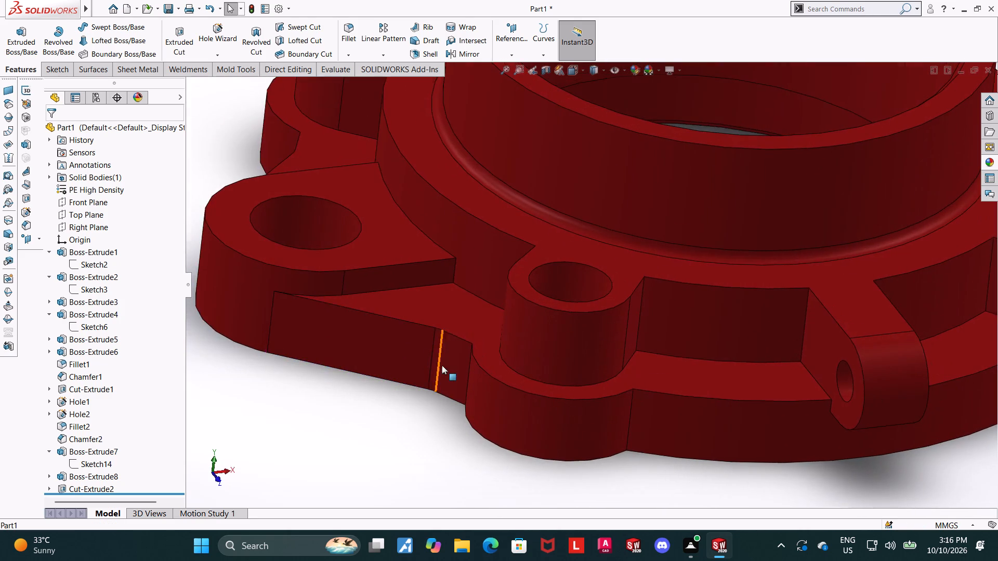
{"action": "scroll", "coordinate": [442, 365], "scroll_direction": "up", "scroll_amount": 3}
{"action": "scroll", "coordinate": [519, 351], "scroll_direction": "up", "scroll_amount": 1}
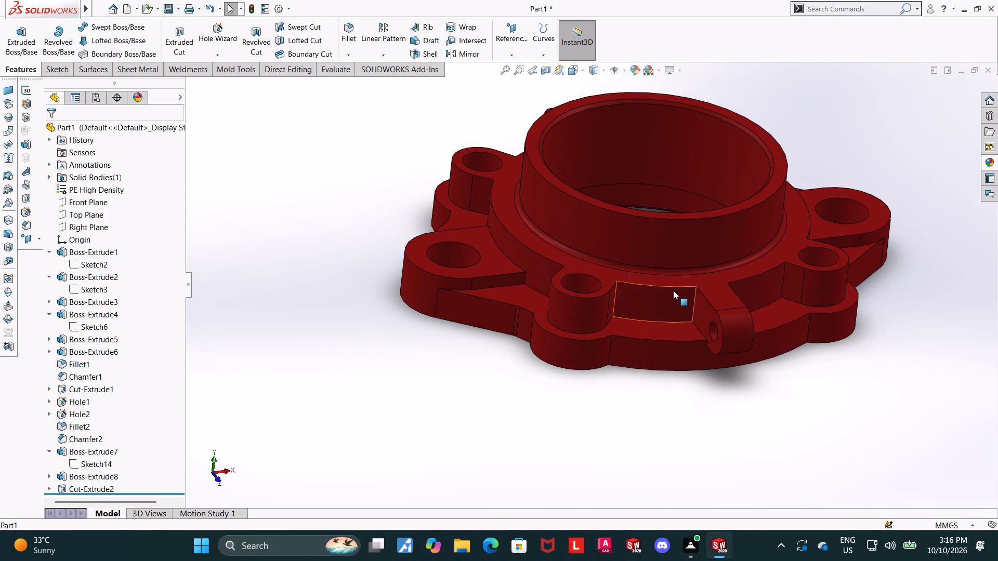
{"action": "middle_click_drag", "start_coordinate": [673, 290], "coordinate": [657, 367]}
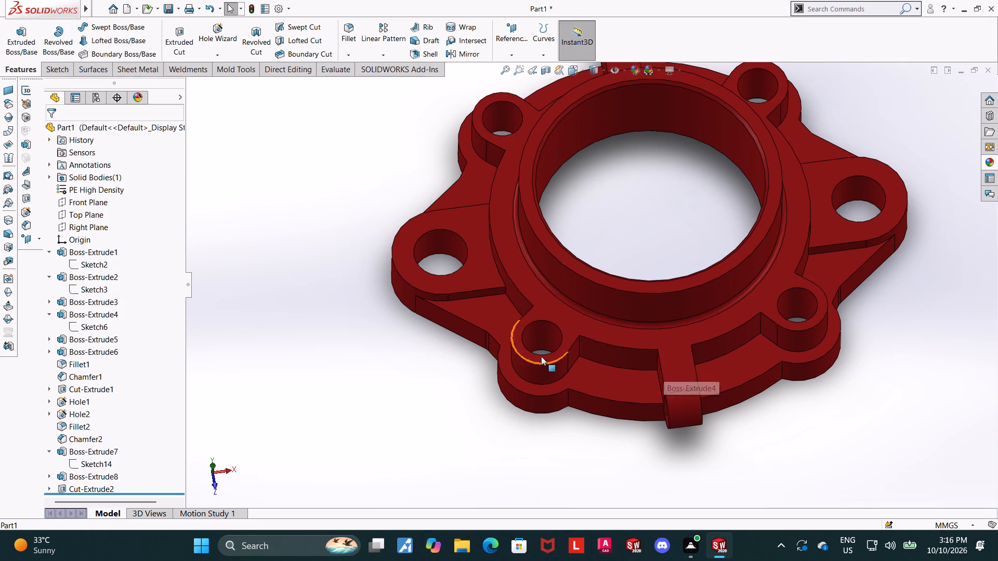
{"action": "middle_click_drag", "start_coordinate": [539, 350], "coordinate": [537, 430]}
{"action": "scroll", "coordinate": [579, 409], "scroll_direction": "up", "scroll_amount": 2}
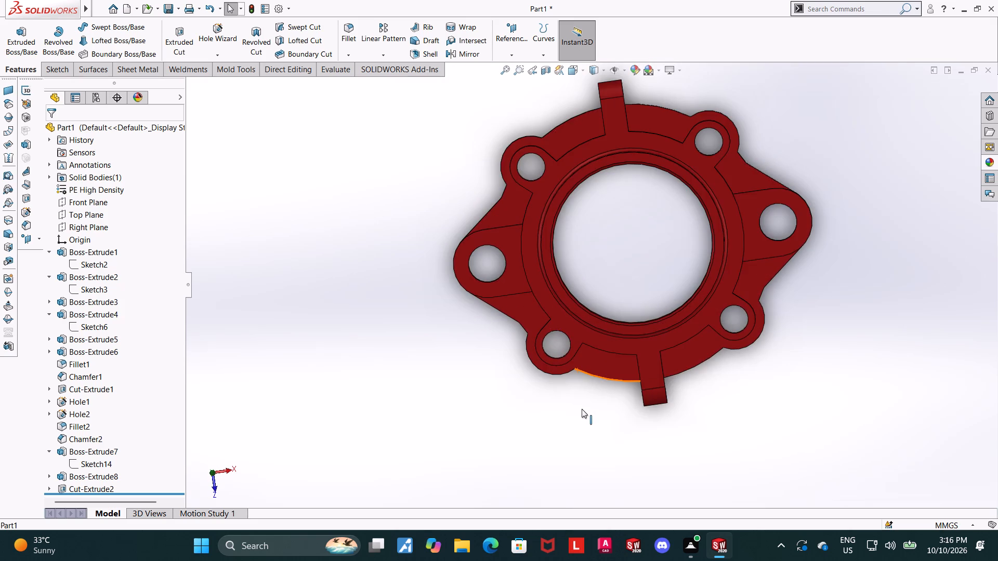
{"action": "middle_click_drag", "start_coordinate": [697, 355], "coordinate": [699, 379]}
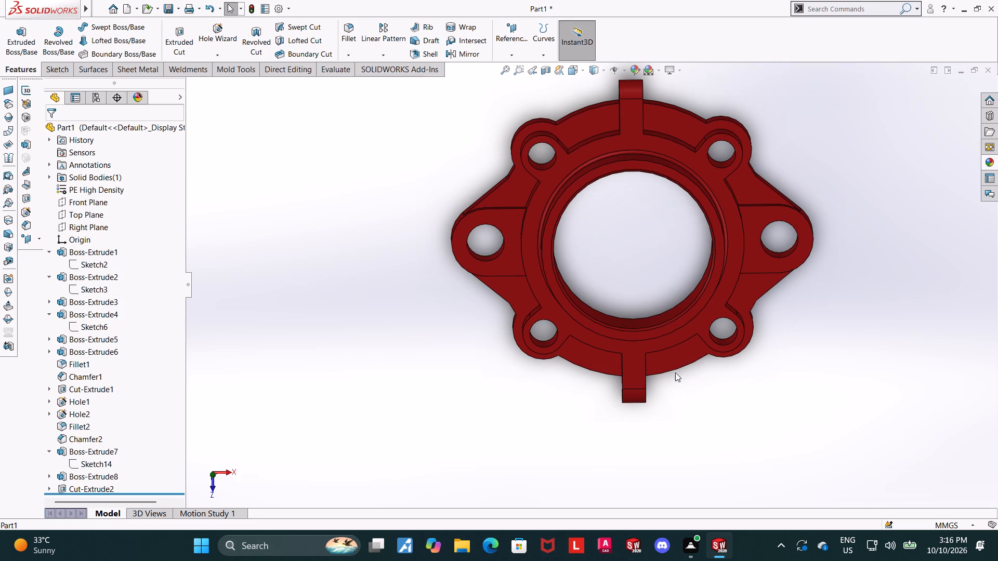
{"action": "scroll", "coordinate": [702, 327], "scroll_direction": "up", "scroll_amount": 2}
{"action": "middle_click_drag", "start_coordinate": [700, 332], "coordinate": [689, 246]}
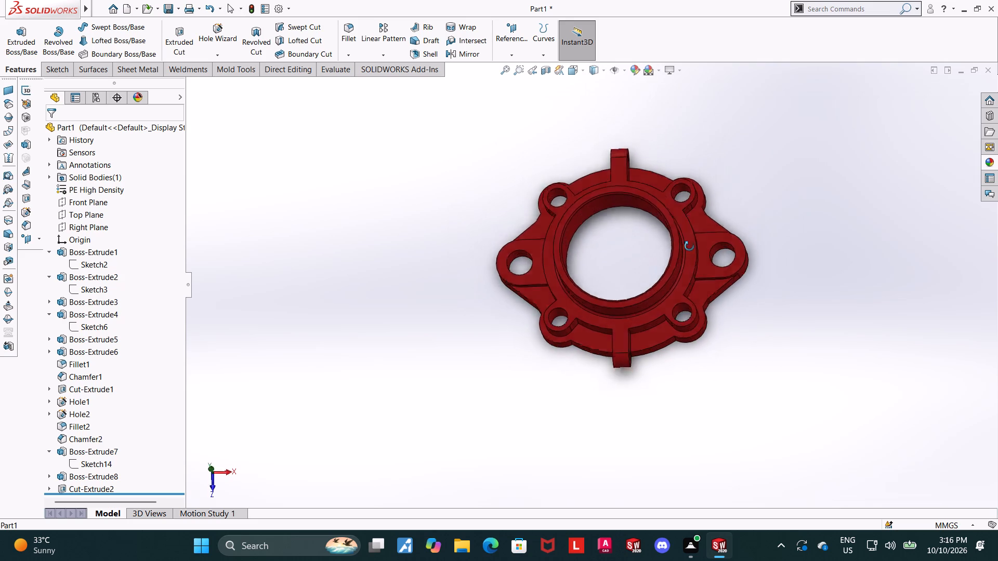
Examine the shaded flange in the isometric view, including the raised collar and the nearby drilled lug close up.
{"action": "middle_click_drag", "start_coordinate": [689, 246], "coordinate": [688, 188]}
{"action": "key", "text": "ctrl+7"}
{"action": "scroll", "coordinate": [691, 191], "scroll_direction": "down", "scroll_amount": 1}
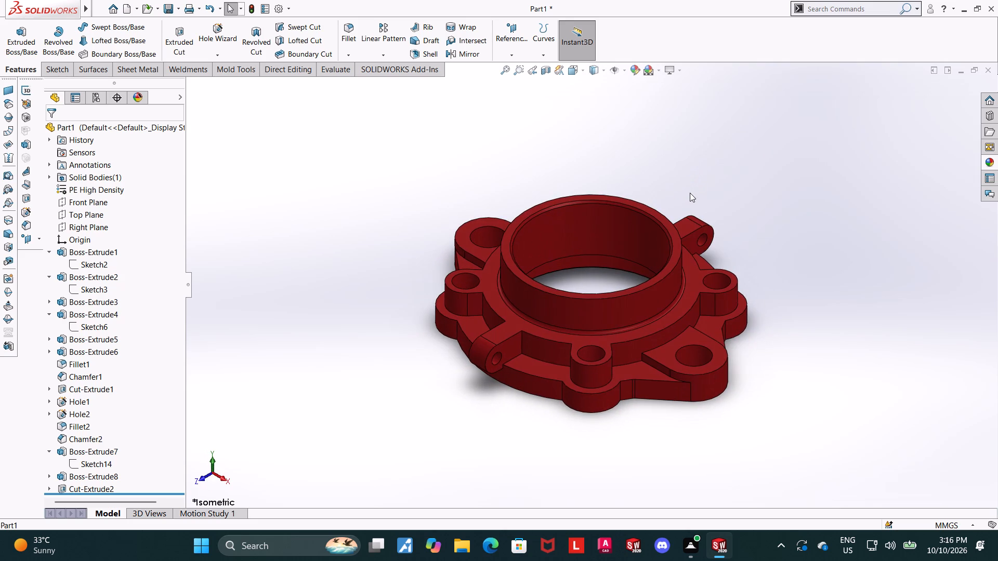
{"action": "scroll", "coordinate": [690, 193], "scroll_direction": "down", "scroll_amount": 2}
{"action": "scroll", "coordinate": [716, 248], "scroll_direction": "up", "scroll_amount": 1}
{"action": "scroll", "coordinate": [660, 329], "scroll_direction": "down", "scroll_amount": 4}
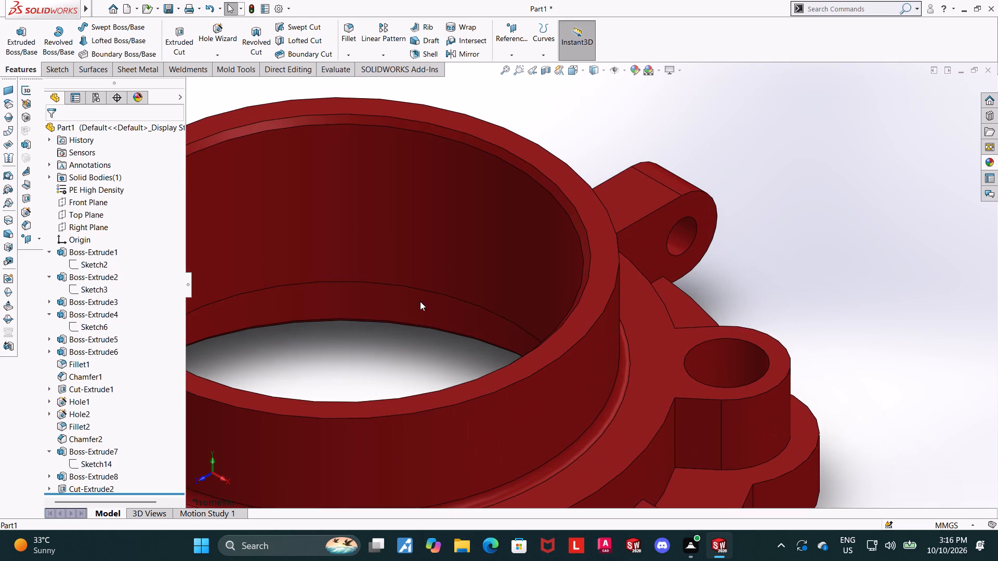
{"action": "scroll", "coordinate": [423, 320], "scroll_direction": "up", "scroll_amount": 8}
{"action": "middle_click_drag", "start_coordinate": [451, 322], "coordinate": [517, 241]}
Show the part from the front in Wireframe display and inspect the internal edges of the collar and flange.
{"action": "left_click", "coordinate": [575, 73]}
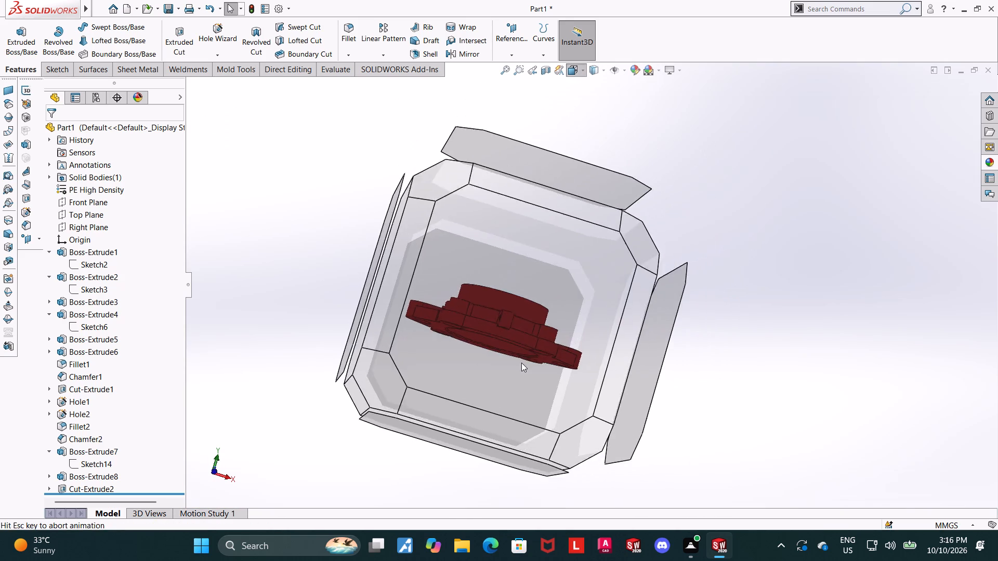
{"action": "left_click", "coordinate": [502, 322]}
{"action": "left_click", "coordinate": [599, 74]}
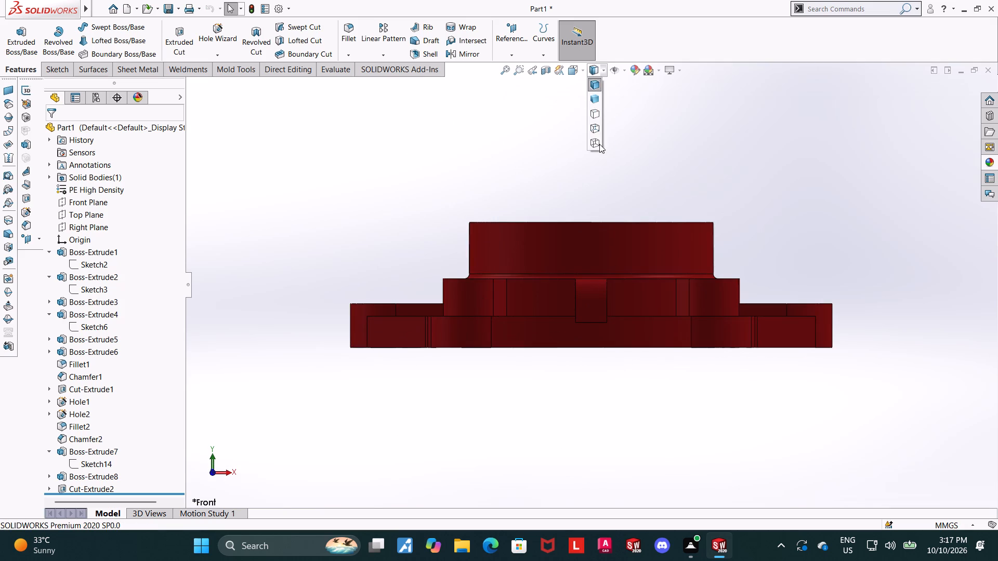
{"action": "left_click", "coordinate": [599, 144]}
{"action": "scroll", "coordinate": [647, 210], "scroll_direction": "down", "scroll_amount": 2}
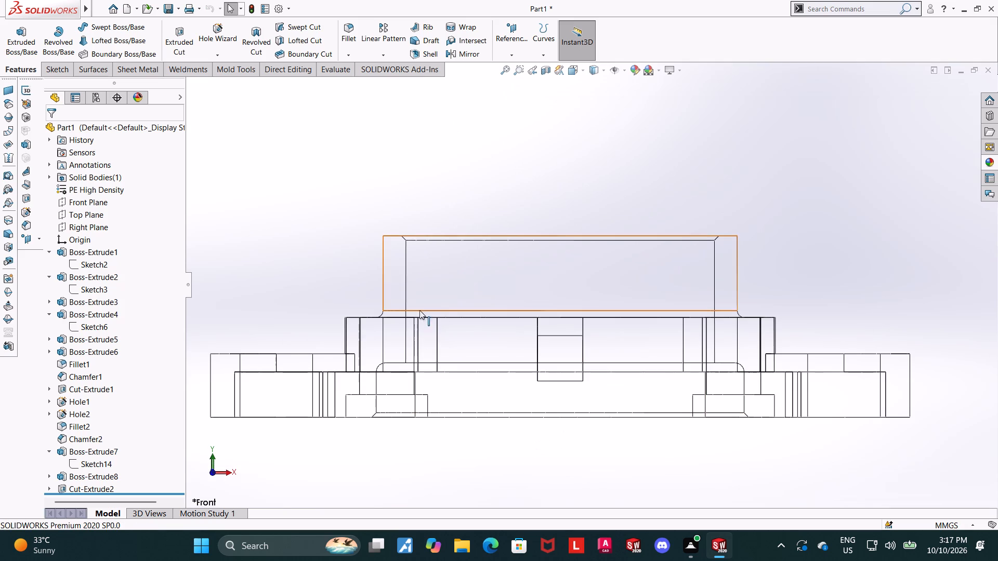
{"action": "scroll", "coordinate": [485, 289], "scroll_direction": "up", "scroll_amount": 1}
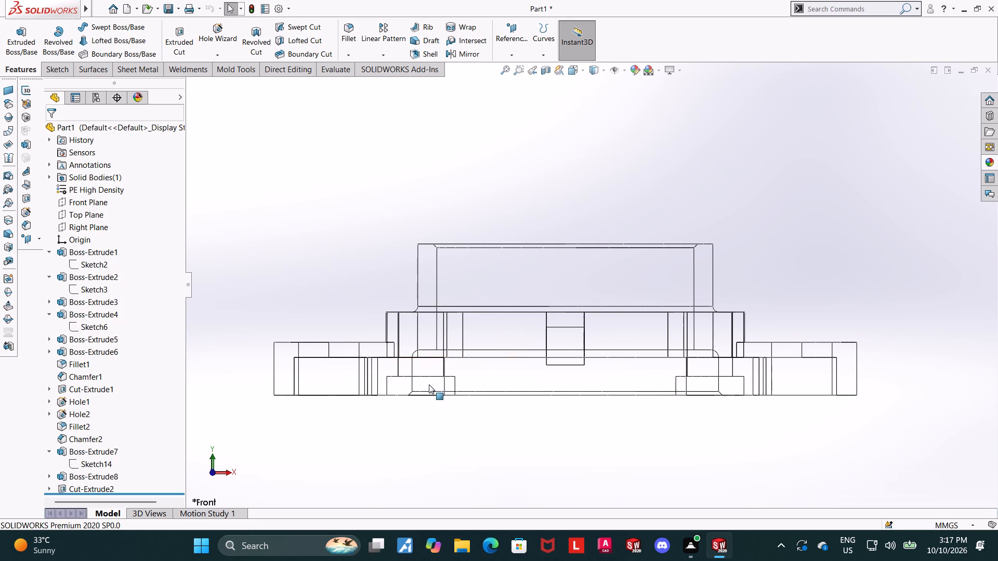
{"action": "scroll", "coordinate": [556, 378], "scroll_direction": "up", "scroll_amount": 2}
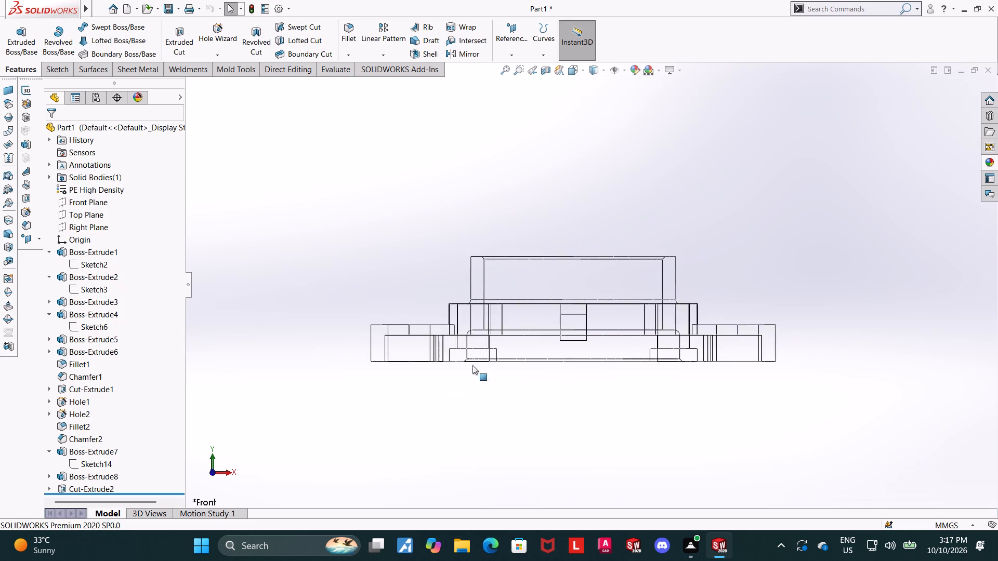
{"action": "scroll", "coordinate": [453, 338], "scroll_direction": "down", "scroll_amount": 2}
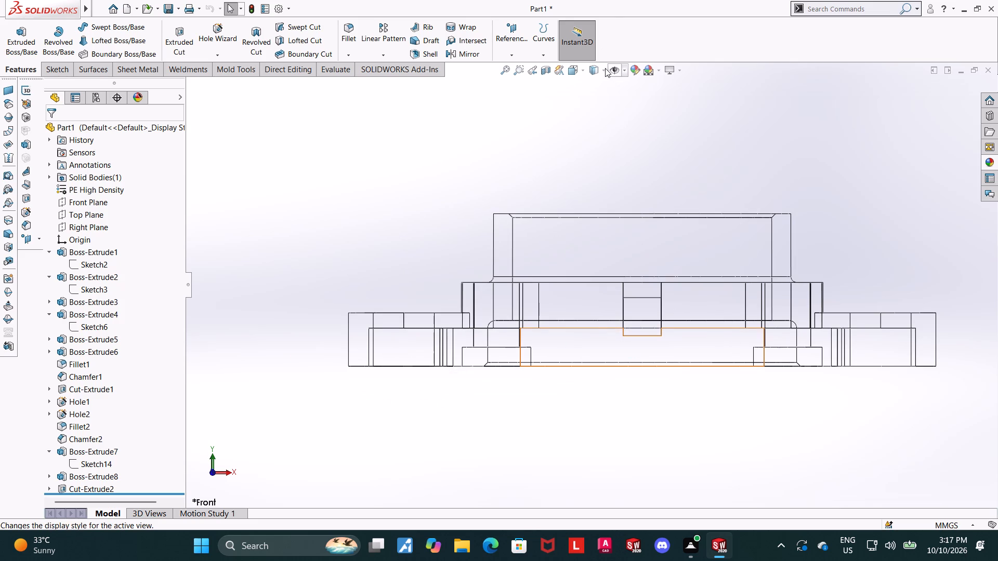
Switch to Hidden Lines Visible display and inspect the front profile's bores, steps and bolt-hole recesses.
{"action": "left_click", "coordinate": [605, 68]}
{"action": "left_click", "coordinate": [600, 131]}
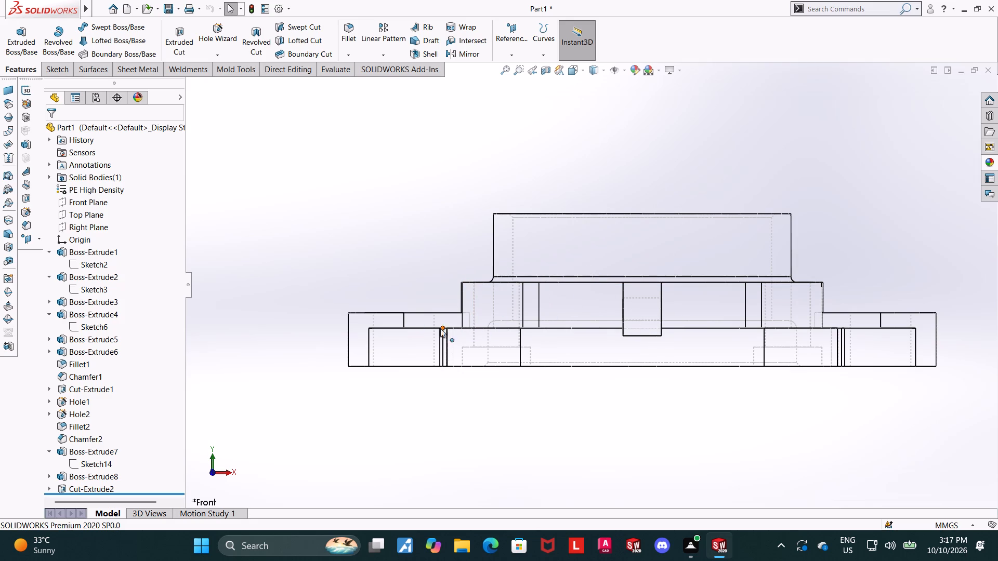
{"action": "scroll", "coordinate": [663, 314], "scroll_direction": "up", "scroll_amount": 2}
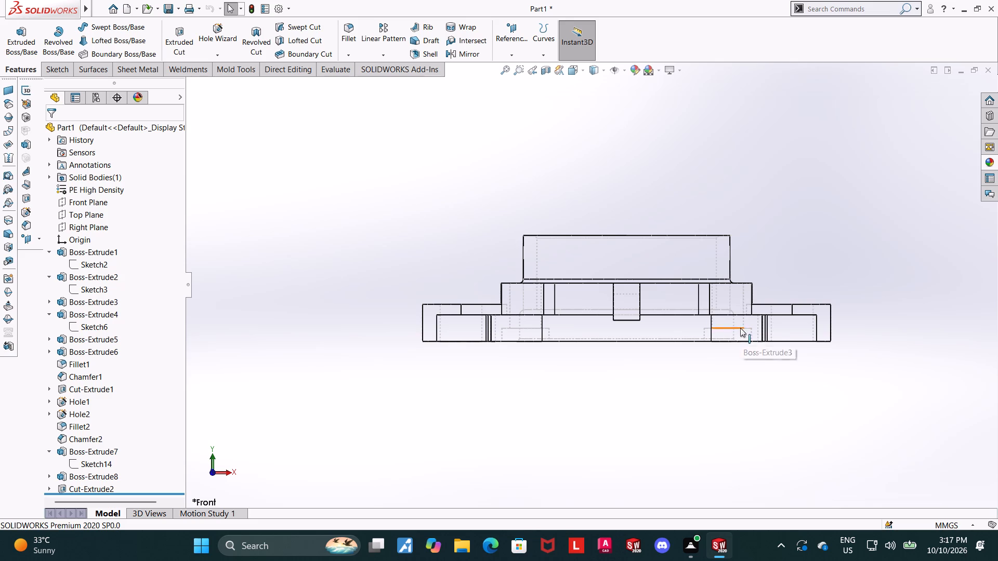
{"action": "scroll", "coordinate": [704, 241], "scroll_direction": "up", "scroll_amount": 3}
{"action": "scroll", "coordinate": [582, 292], "scroll_direction": "down", "scroll_amount": 5}
{"action": "scroll", "coordinate": [608, 223], "scroll_direction": "down", "scroll_amount": 3}
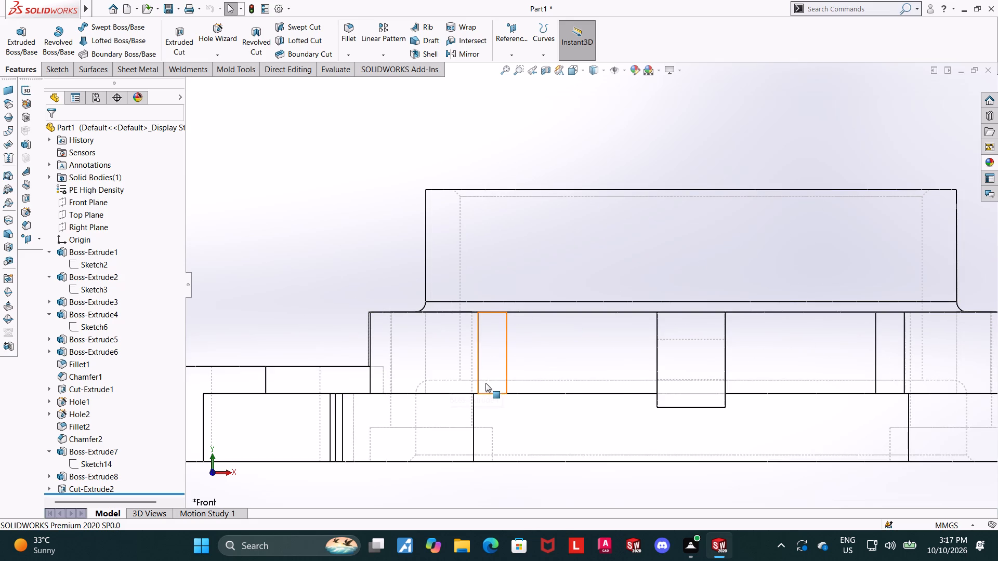
{"action": "scroll", "coordinate": [630, 392], "scroll_direction": "down", "scroll_amount": 1}
{"action": "scroll", "coordinate": [913, 375], "scroll_direction": "down", "scroll_amount": 3}
{"action": "scroll", "coordinate": [903, 372], "scroll_direction": "up", "scroll_amount": 8}
{"action": "scroll", "coordinate": [724, 271], "scroll_direction": "down", "scroll_amount": 1}
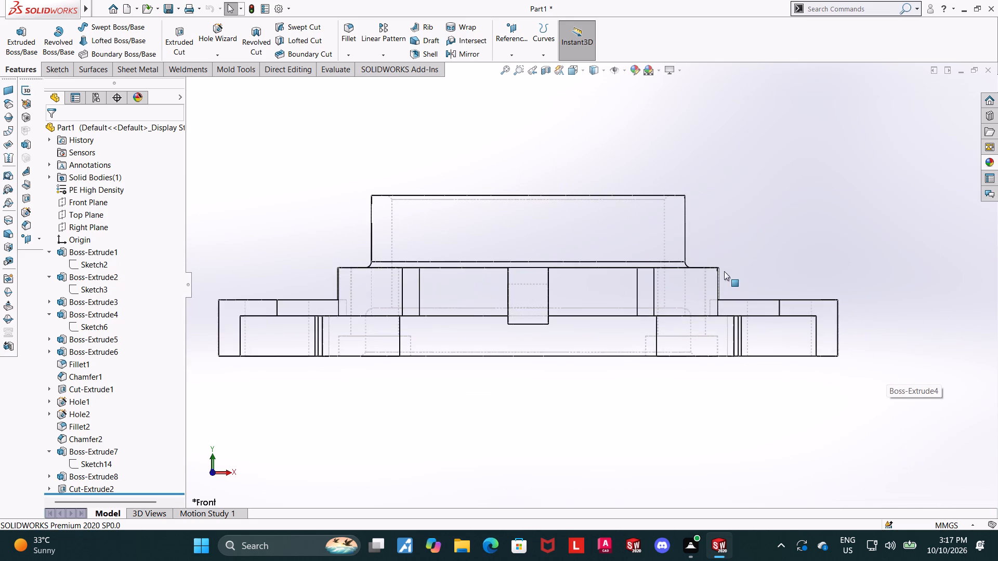
{"action": "scroll", "coordinate": [761, 274], "scroll_direction": "up", "scroll_amount": 2}
{"action": "middle_click_drag", "start_coordinate": [705, 241], "coordinate": [697, 366]}
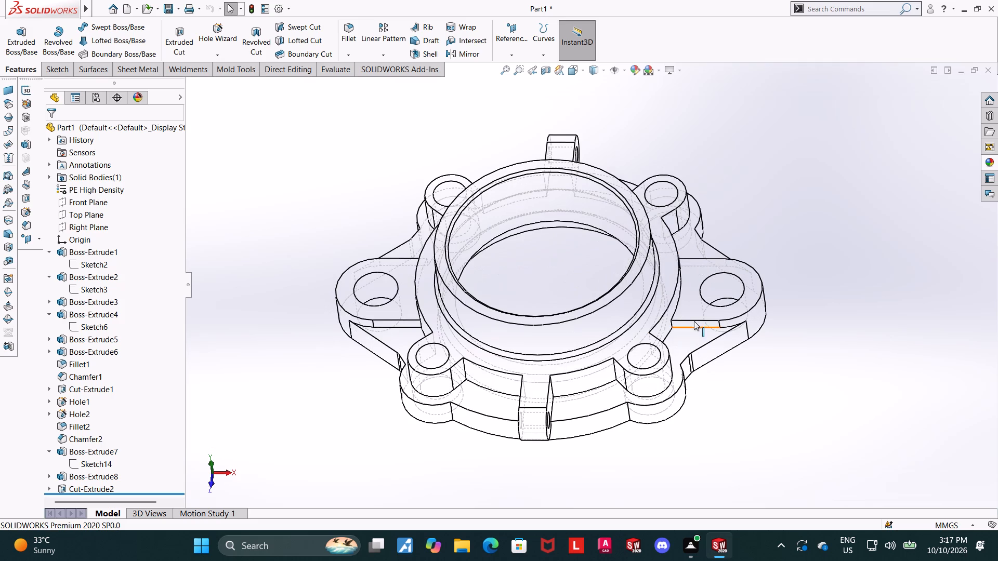
Examine the part from the top with hidden lines visible, checking the side lug and central bore edges close up.
{"action": "left_click", "coordinate": [572, 73]}
{"action": "left_click", "coordinate": [456, 289]}
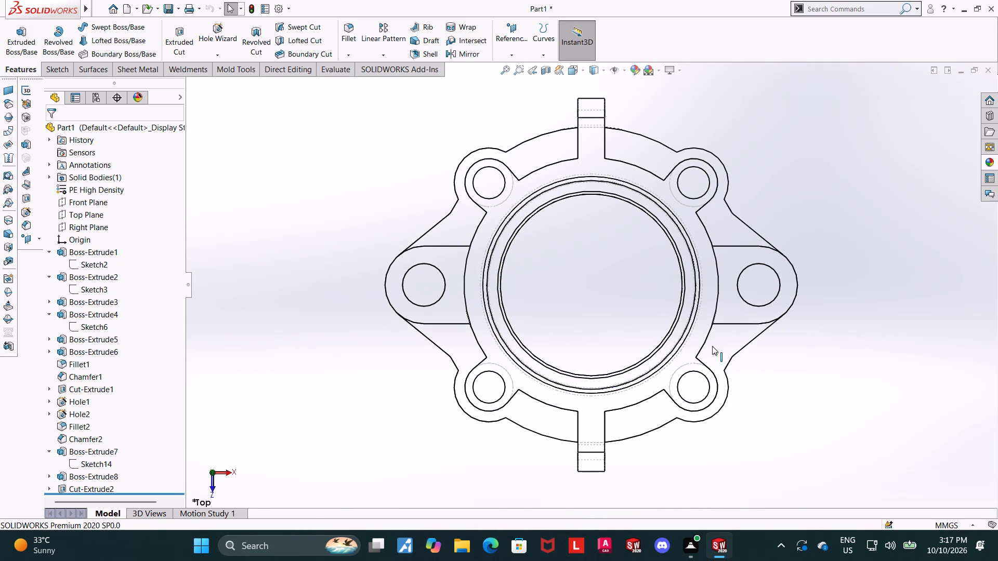
{"action": "scroll", "coordinate": [496, 370], "scroll_direction": "down", "scroll_amount": 1}
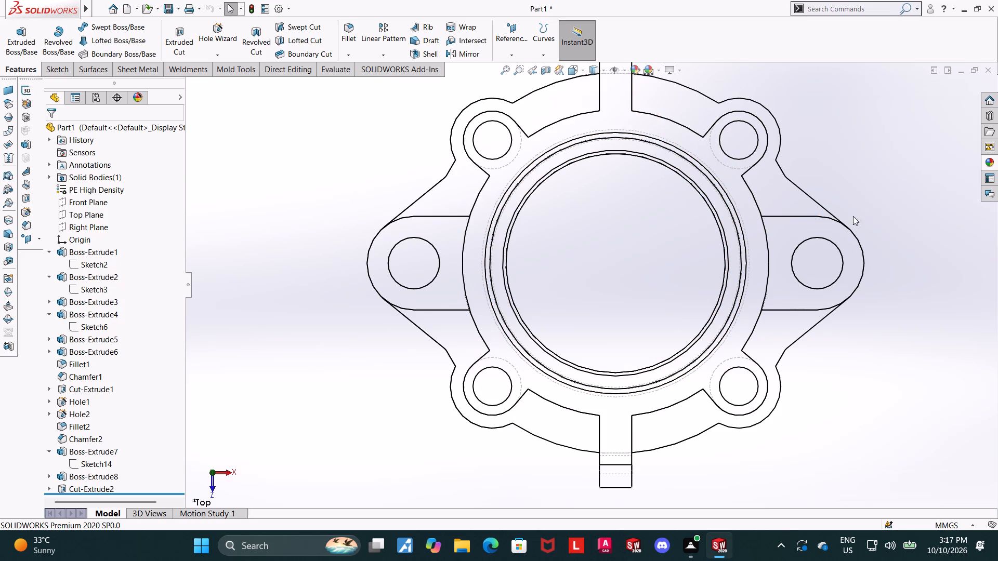
{"action": "scroll", "coordinate": [740, 303], "scroll_direction": "down", "scroll_amount": 4}
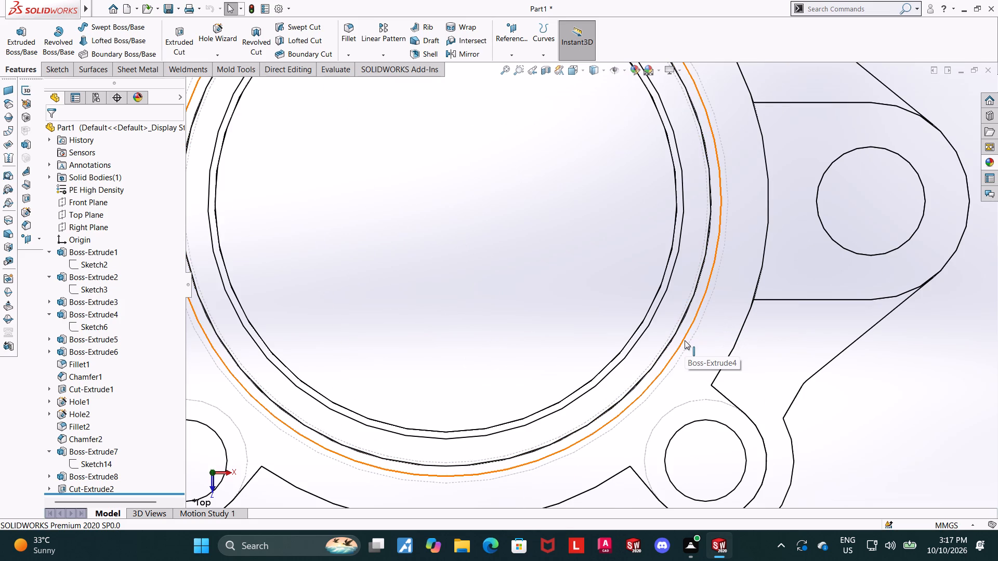
{"action": "scroll", "coordinate": [685, 344], "scroll_direction": "up", "scroll_amount": 6}
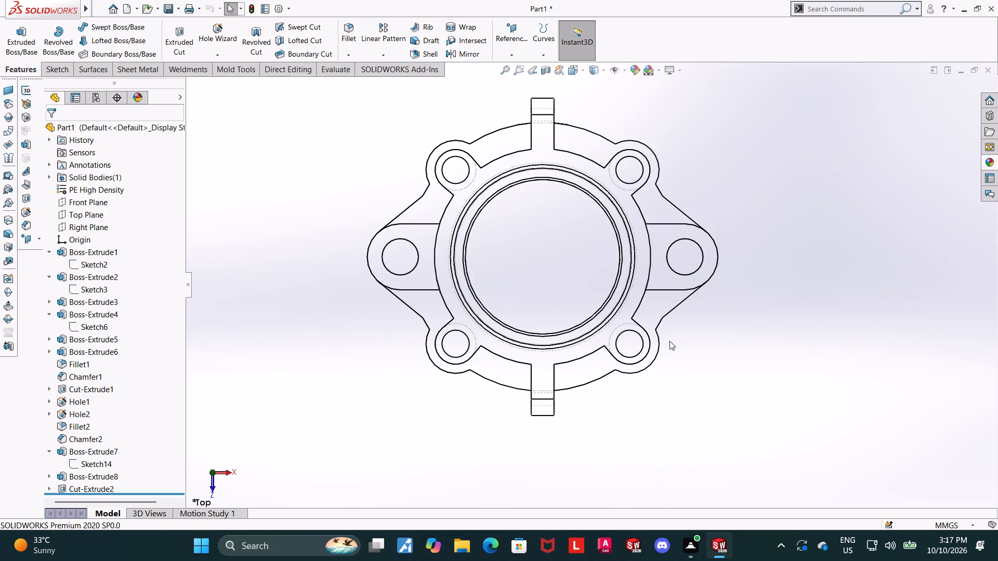
Examine the two opposite drilled lugs and the surrounding flange outline from the top, with hidden lines visible.
{"action": "scroll", "coordinate": [562, 385], "scroll_direction": "down", "scroll_amount": 6}
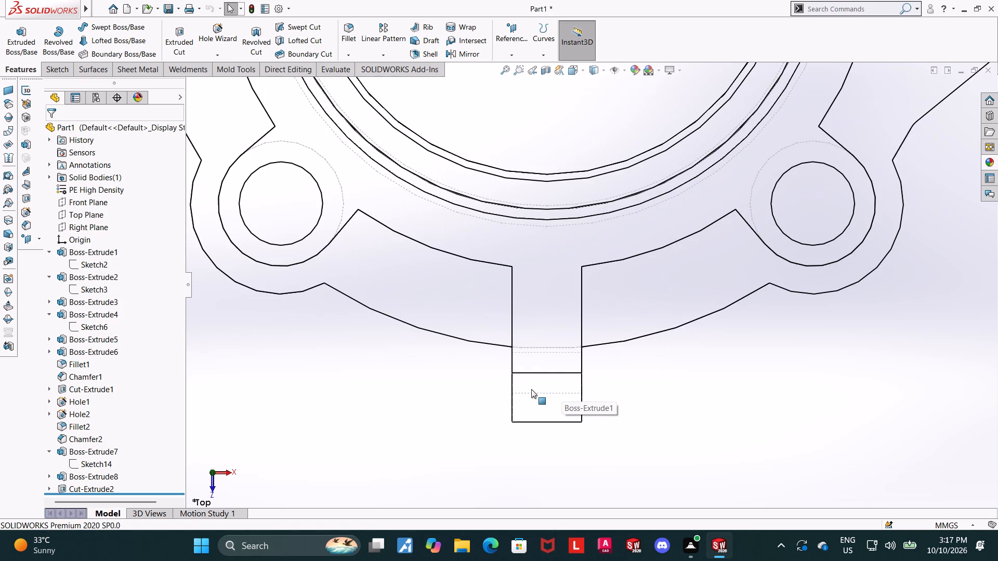
{"action": "scroll", "coordinate": [531, 389], "scroll_direction": "down", "scroll_amount": 2}
{"action": "scroll", "coordinate": [627, 379], "scroll_direction": "up", "scroll_amount": 2}
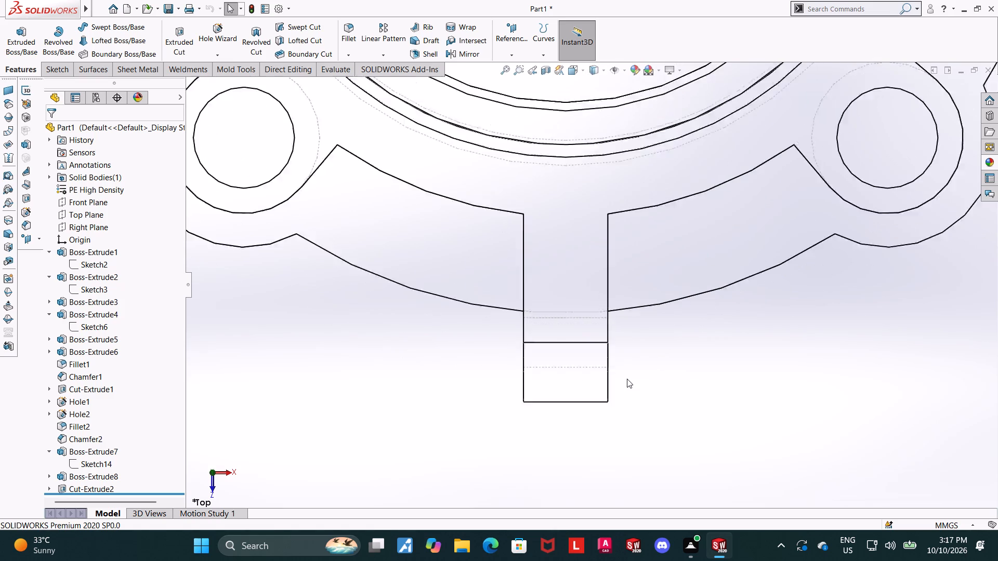
{"action": "scroll", "coordinate": [627, 379], "scroll_direction": "up", "scroll_amount": 8}
{"action": "scroll", "coordinate": [612, 77], "scroll_direction": "down", "scroll_amount": 6}
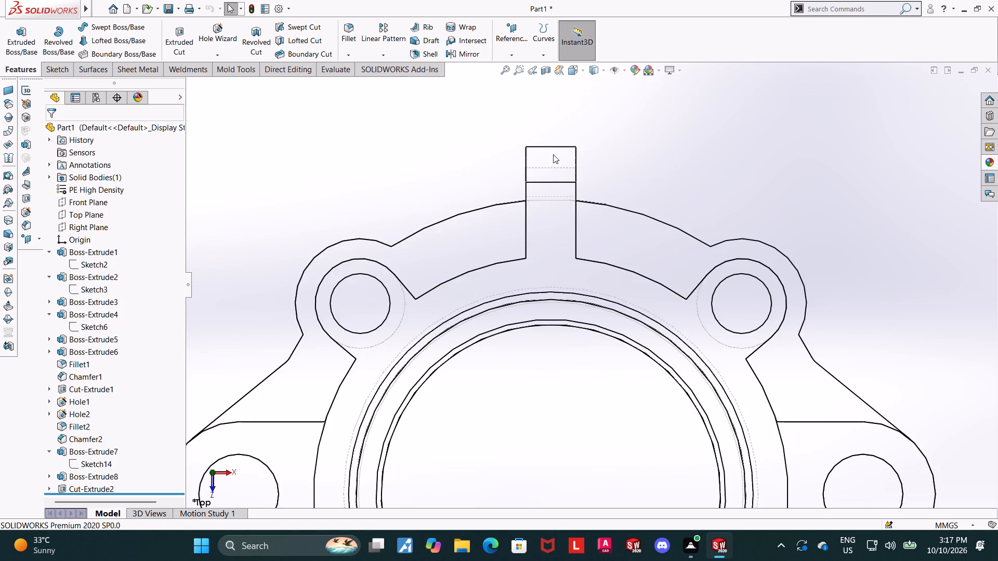
{"action": "scroll", "coordinate": [547, 172], "scroll_direction": "down", "scroll_amount": 2}
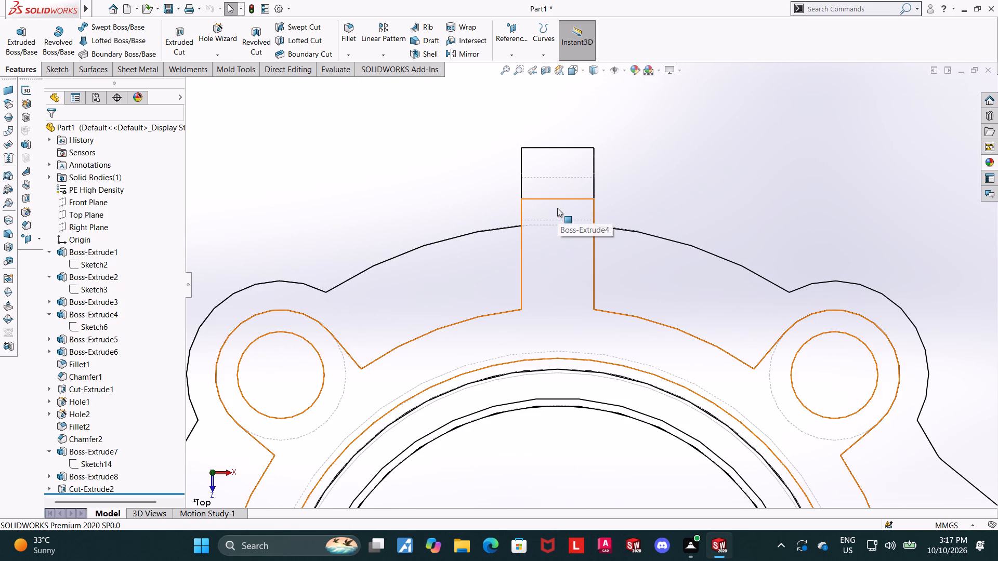
{"action": "scroll", "coordinate": [557, 209], "scroll_direction": "up", "scroll_amount": 3}
{"action": "scroll", "coordinate": [611, 239], "scroll_direction": "up", "scroll_amount": 5}
{"action": "scroll", "coordinate": [604, 338], "scroll_direction": "up", "scroll_amount": 1}
{"action": "scroll", "coordinate": [593, 426], "scroll_direction": "down", "scroll_amount": 3}
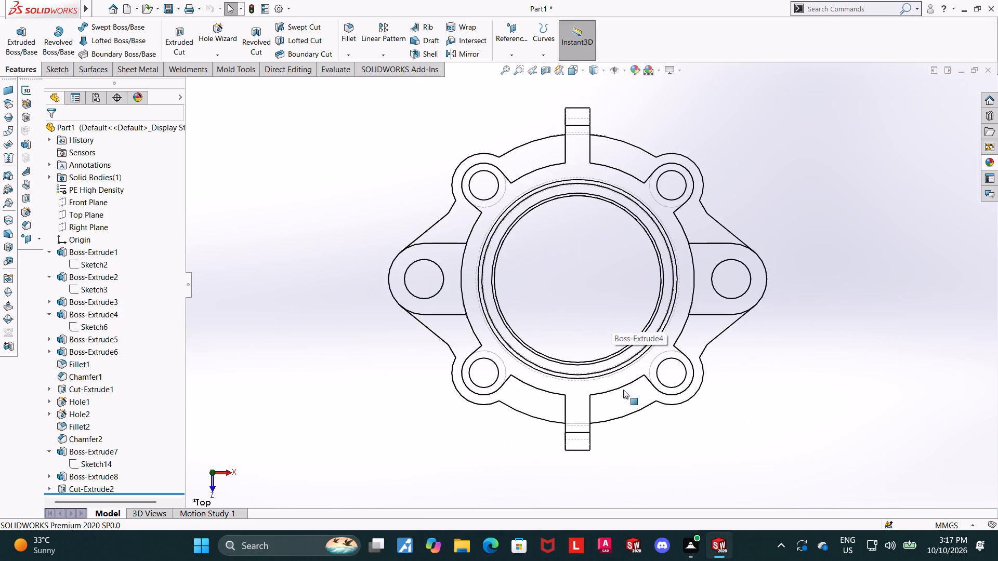
{"action": "key", "text": "Escape"}
{"action": "middle_click_drag", "start_coordinate": [647, 406], "coordinate": [641, 234]}
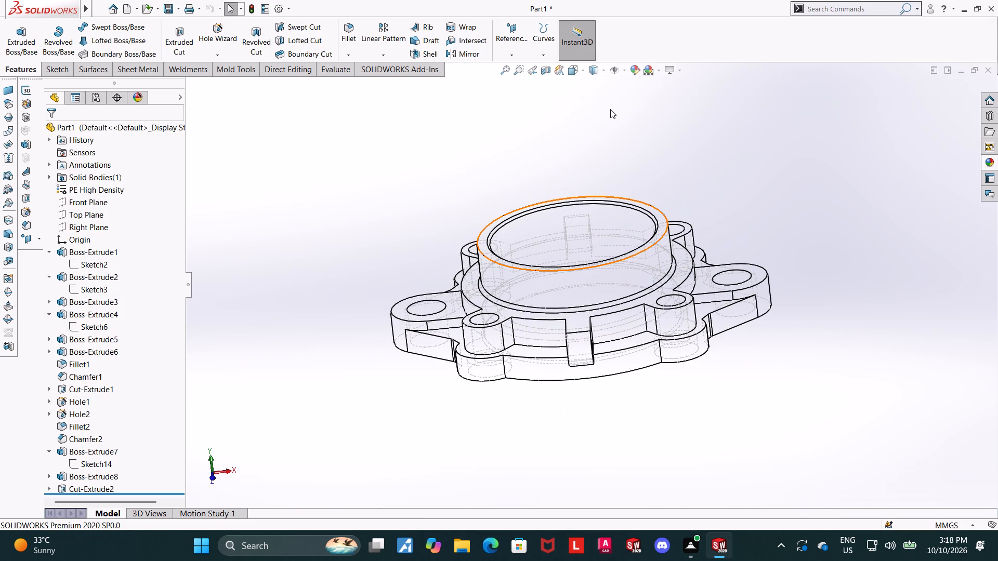
Restore the isometric view of the part with Shaded With Edges display.
{"action": "key", "text": "ctrl+7"}
{"action": "left_click", "coordinate": [582, 68]}
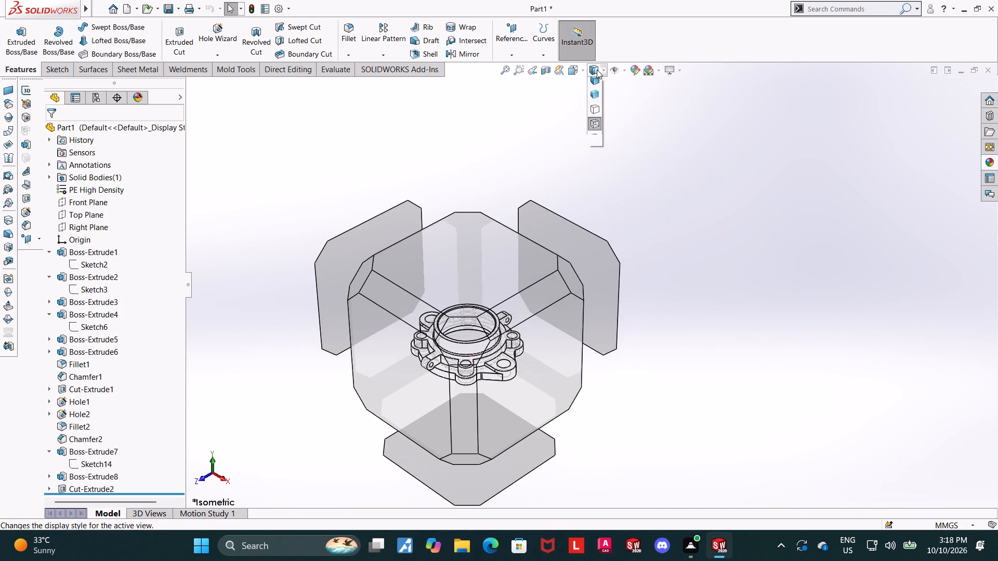
{"action": "left_click", "coordinate": [466, 346]}
{"action": "left_click", "coordinate": [599, 72]}
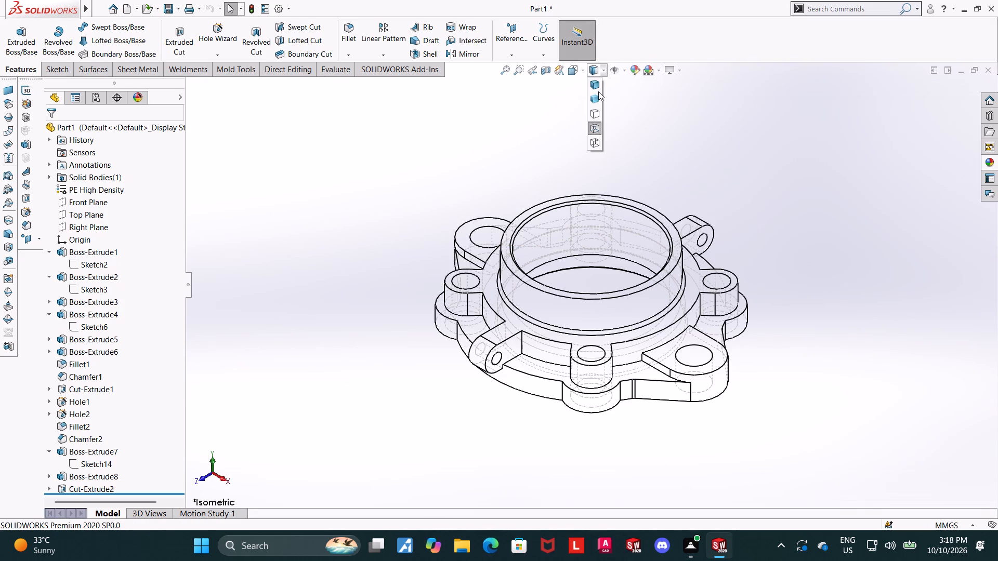
{"action": "left_click", "coordinate": [596, 86]}
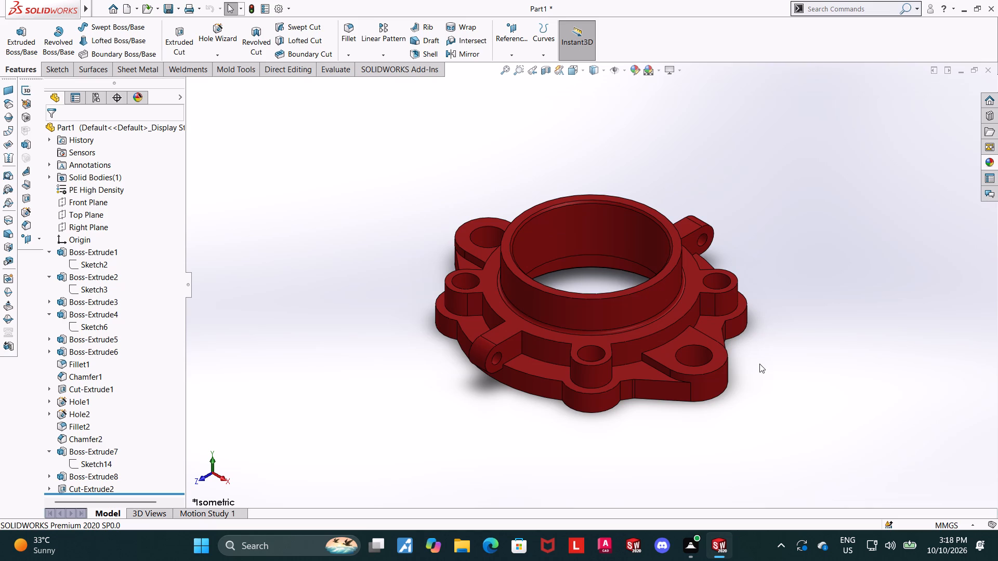
Examine the shaded flange's side lugs, bolt bosses and collar base close up and from a lower angle.
{"action": "scroll", "coordinate": [659, 338], "scroll_direction": "down", "scroll_amount": 4}
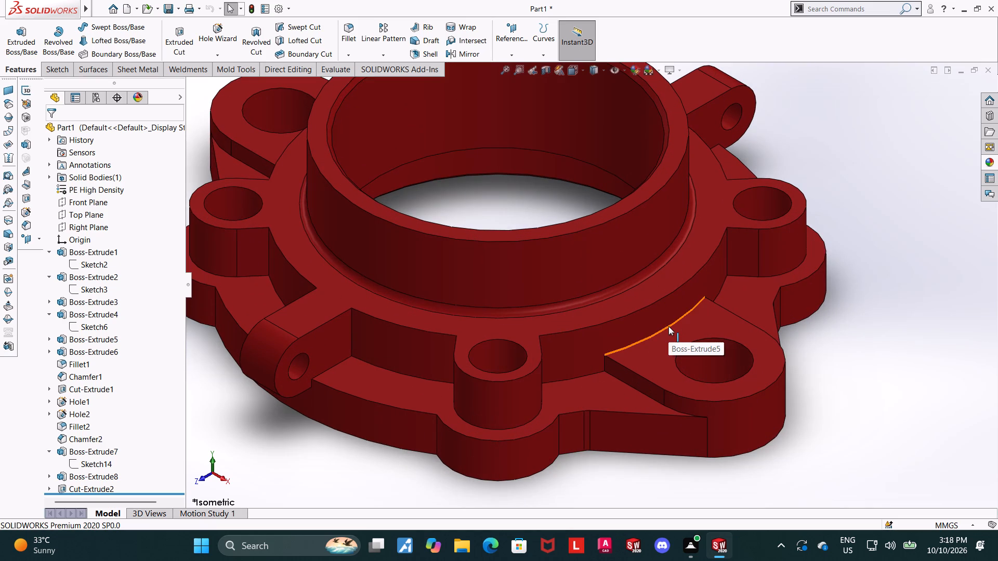
{"action": "scroll", "coordinate": [668, 326], "scroll_direction": "up", "scroll_amount": 1}
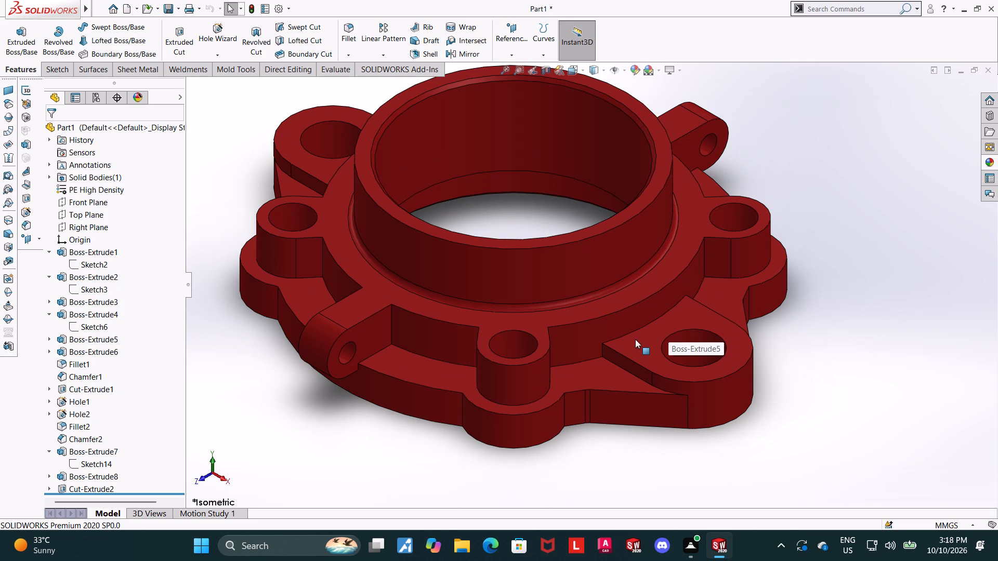
{"action": "scroll", "coordinate": [635, 339], "scroll_direction": "up", "scroll_amount": 1}
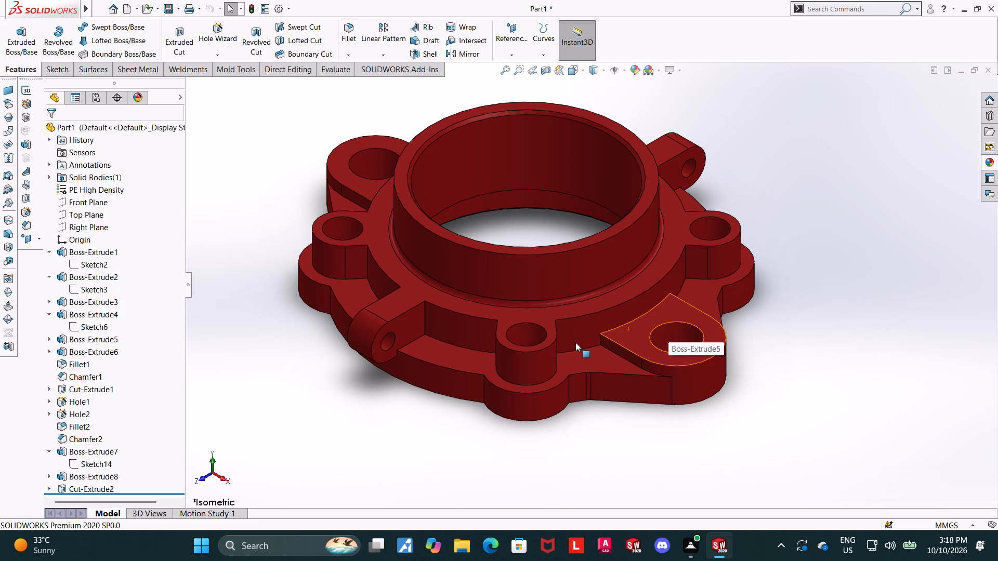
{"action": "scroll", "coordinate": [575, 342], "scroll_direction": "down", "scroll_amount": 2}
{"action": "scroll", "coordinate": [587, 344], "scroll_direction": "up", "scroll_amount": 1}
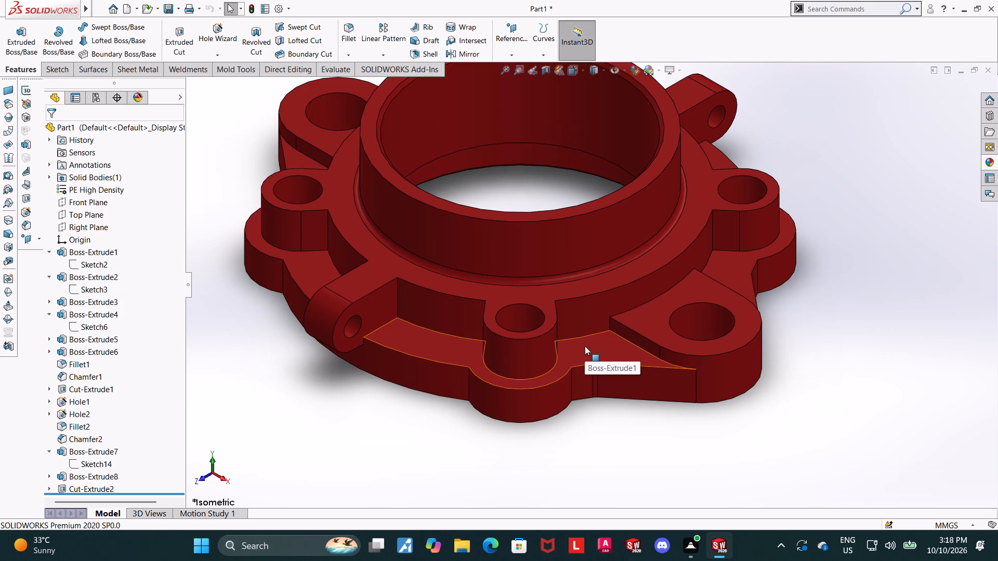
{"action": "scroll", "coordinate": [777, 335], "scroll_direction": "up", "scroll_amount": 2}
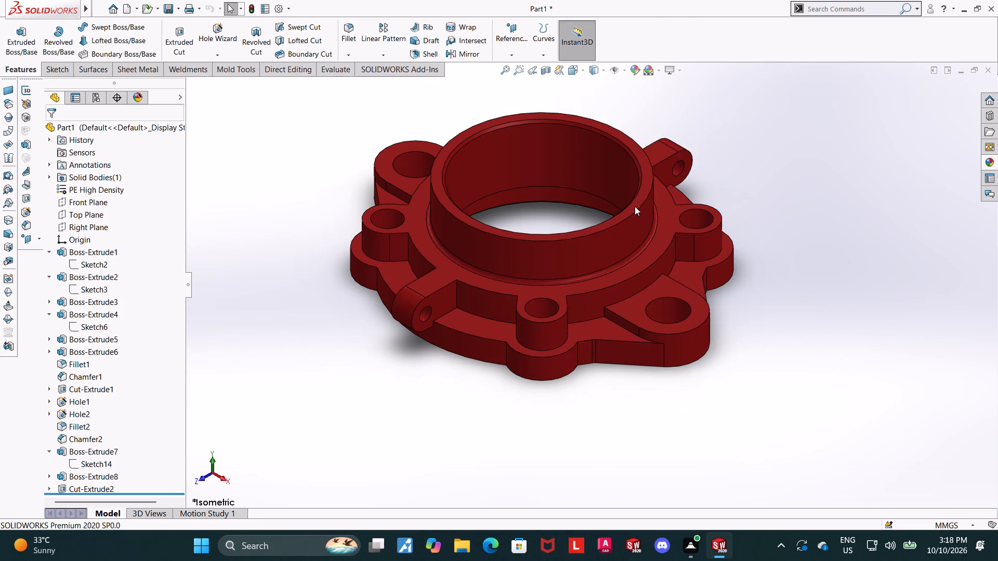
{"action": "scroll", "coordinate": [610, 135], "scroll_direction": "down", "scroll_amount": 2}
{"action": "scroll", "coordinate": [605, 152], "scroll_direction": "up", "scroll_amount": 1}
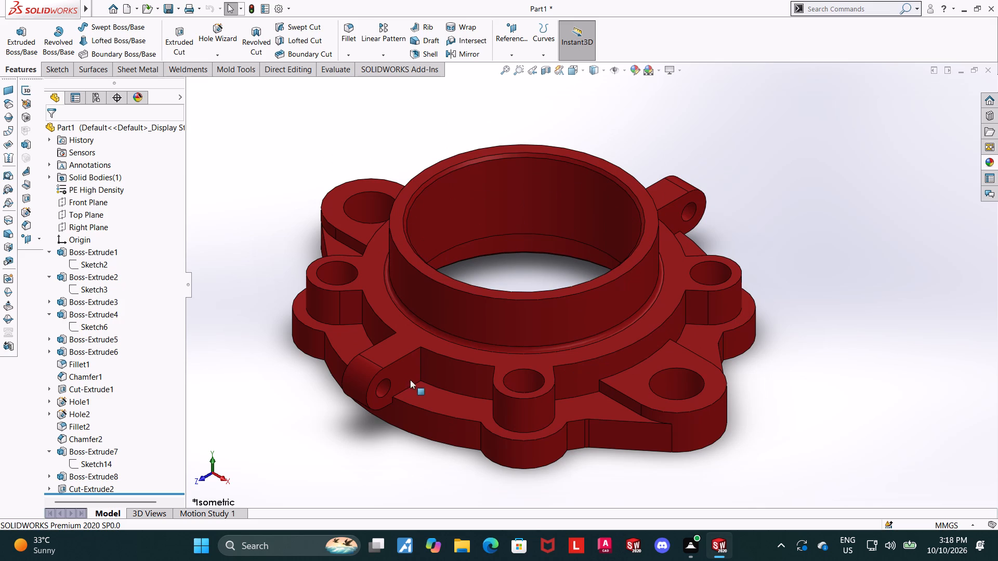
{"action": "scroll", "coordinate": [455, 375], "scroll_direction": "up", "scroll_amount": 1}
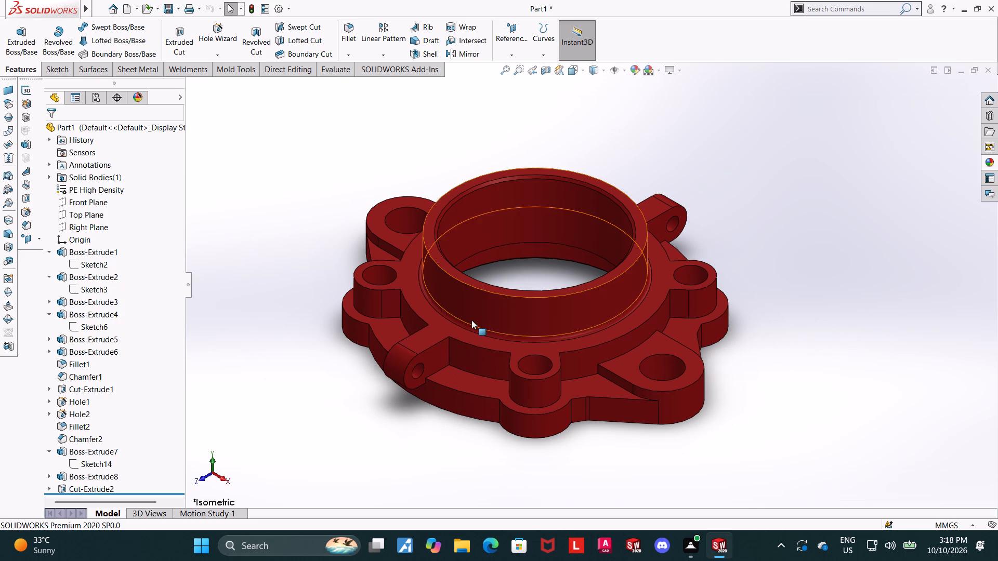
{"action": "scroll", "coordinate": [425, 230], "scroll_direction": "down", "scroll_amount": 2}
{"action": "scroll", "coordinate": [401, 304], "scroll_direction": "down", "scroll_amount": 3}
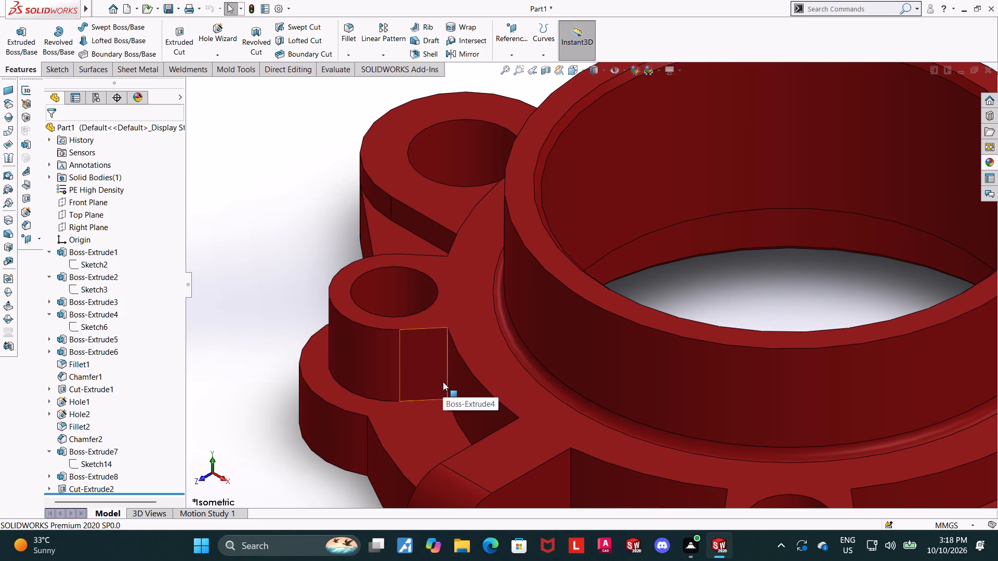
{"action": "scroll", "coordinate": [631, 425], "scroll_direction": "up", "scroll_amount": 2}
{"action": "scroll", "coordinate": [909, 449], "scroll_direction": "up", "scroll_amount": 3}
{"action": "middle_click_drag", "start_coordinate": [862, 410], "coordinate": [870, 341]}
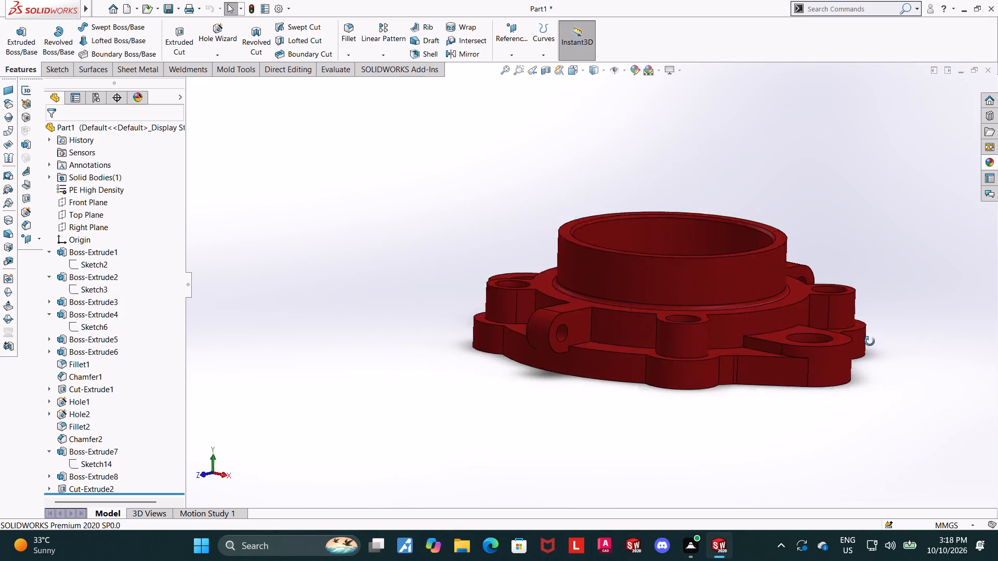
Section the part along the Front Plane, examine the collar, bore and flange cut profile, and restore the full model.
{"action": "middle_click_drag", "start_coordinate": [870, 341], "coordinate": [853, 188]}
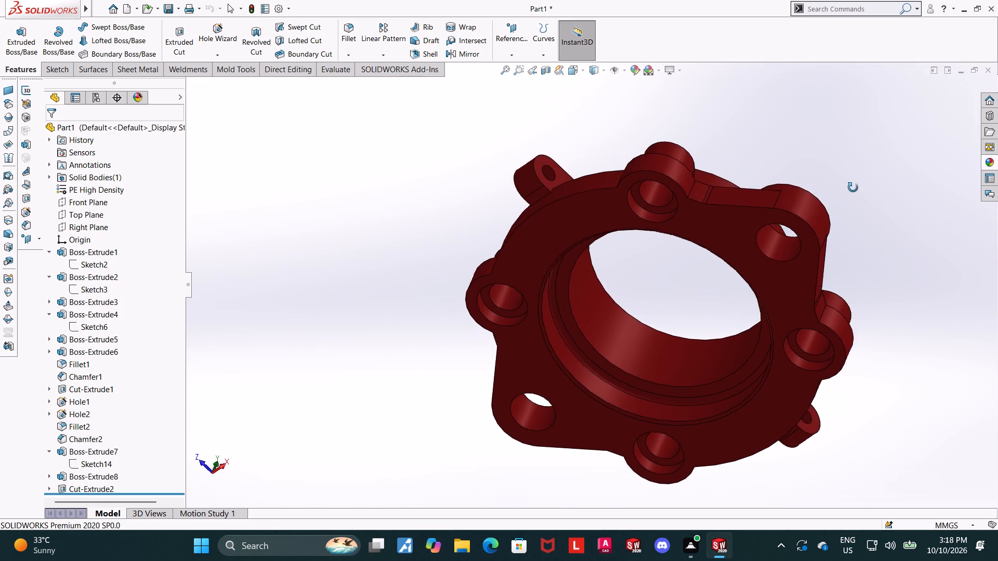
{"action": "middle_click_drag", "start_coordinate": [853, 188], "coordinate": [912, 337]}
{"action": "left_click", "coordinate": [577, 64]}
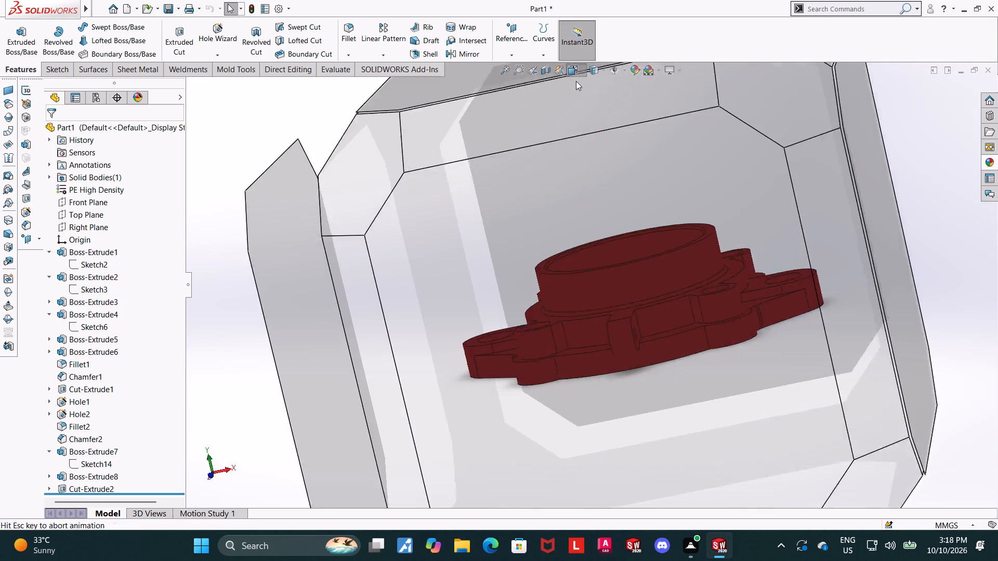
{"action": "left_click", "coordinate": [448, 354]}
{"action": "left_click", "coordinate": [549, 76]}
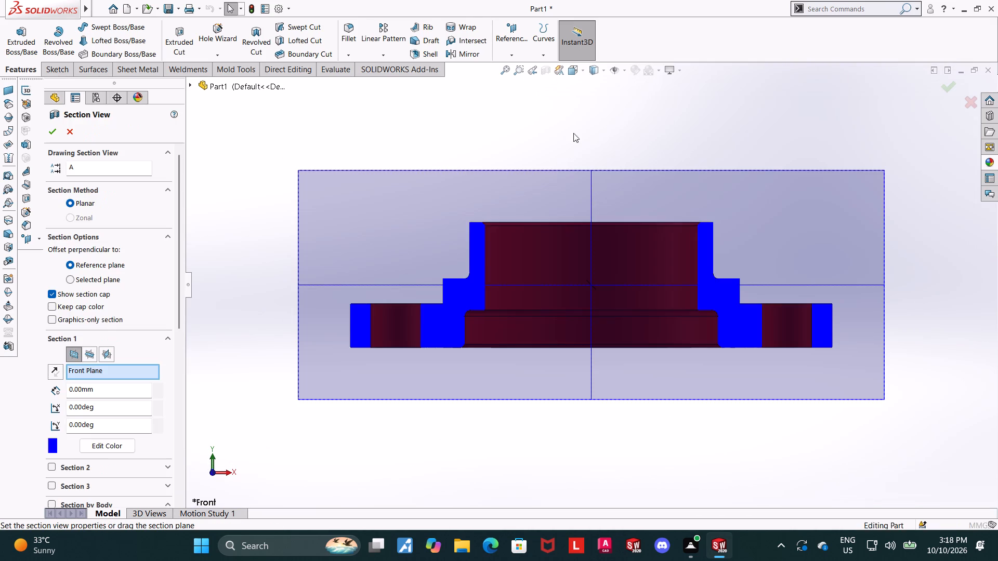
{"action": "left_click", "coordinate": [41, 136]}
{"action": "left_click", "coordinate": [52, 128]}
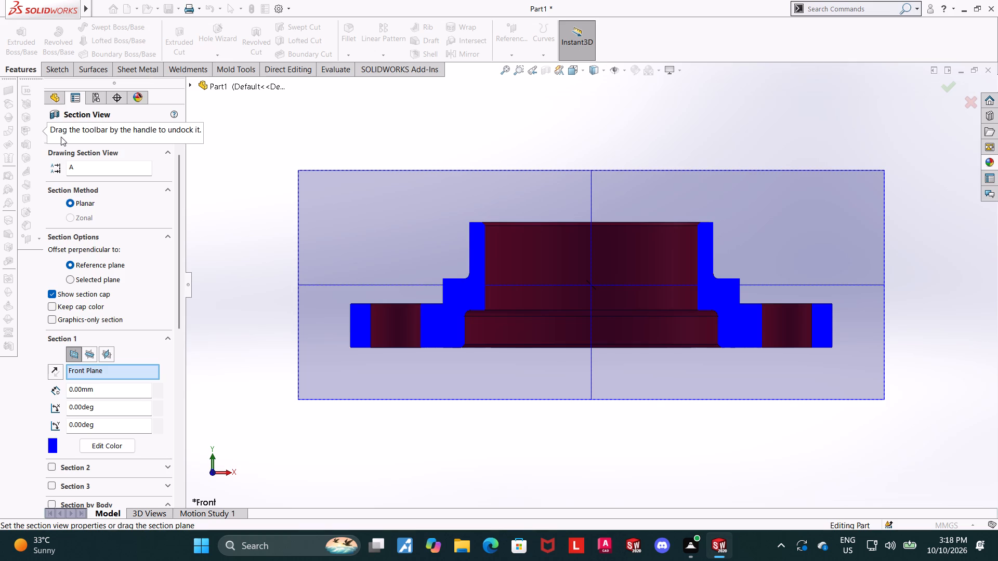
{"action": "left_click", "coordinate": [242, 141]}
{"action": "left_click", "coordinate": [56, 133]}
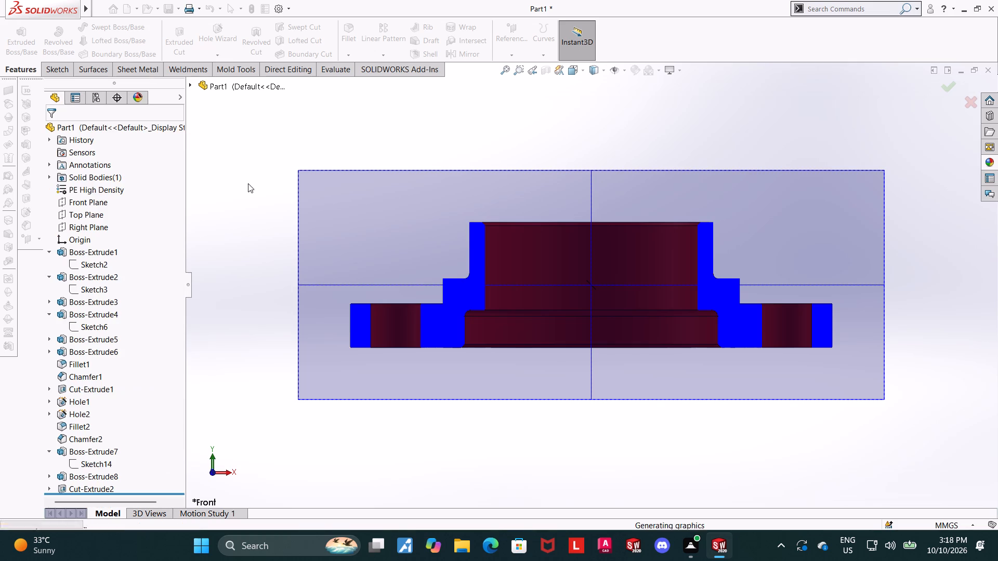
{"action": "scroll", "coordinate": [774, 245], "scroll_direction": "down", "scroll_amount": 2}
{"action": "scroll", "coordinate": [440, 315], "scroll_direction": "up", "scroll_amount": 1}
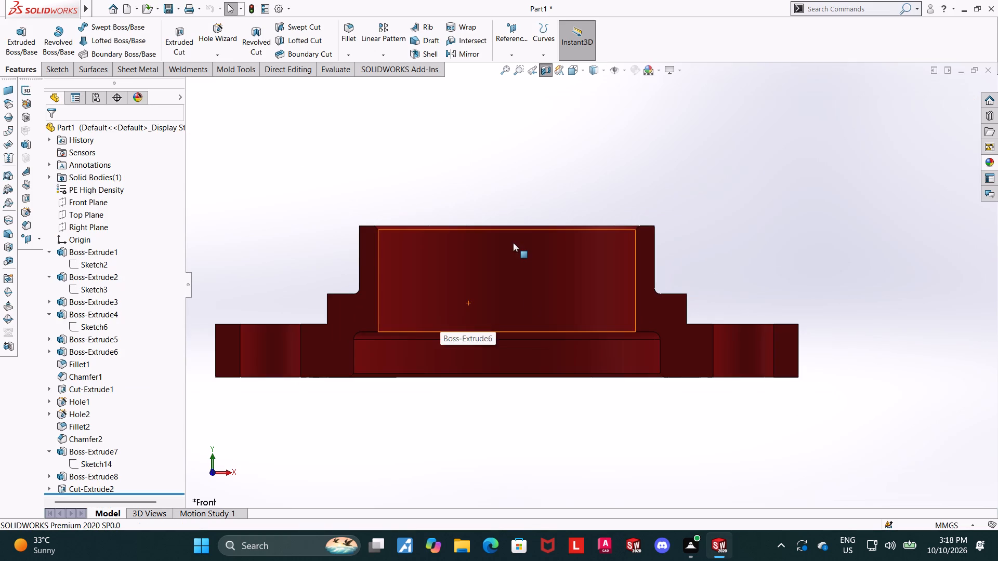
{"action": "scroll", "coordinate": [514, 239], "scroll_direction": "up", "scroll_amount": 1}
{"action": "middle_click_drag", "start_coordinate": [514, 239], "coordinate": [518, 355]}
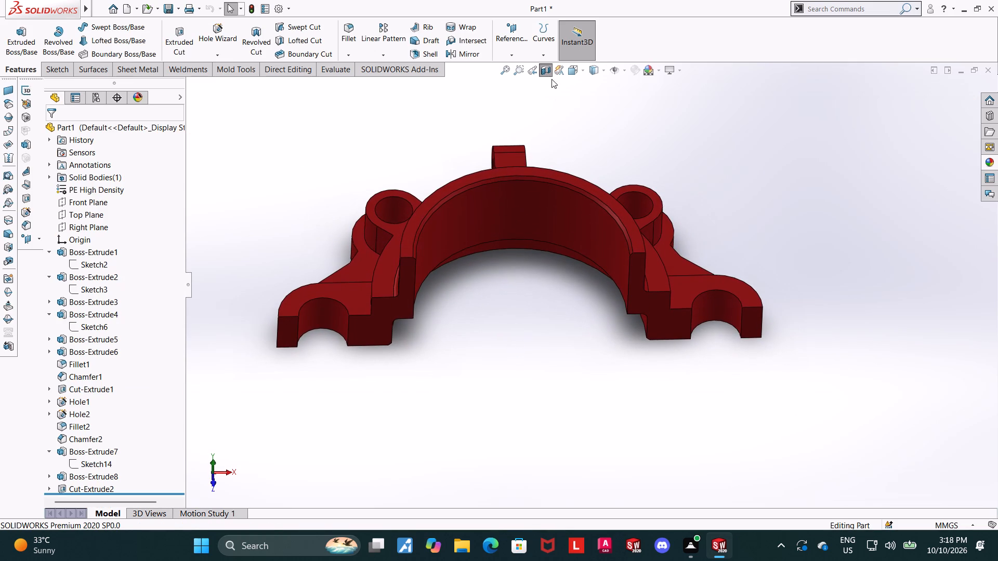
{"action": "left_click", "coordinate": [546, 69]}
{"action": "scroll", "coordinate": [610, 199], "scroll_direction": "up", "scroll_amount": 3}
{"action": "middle_click_drag", "start_coordinate": [625, 209], "coordinate": [546, 225]}
{"action": "scroll", "coordinate": [609, 189], "scroll_direction": "up", "scroll_amount": 1}
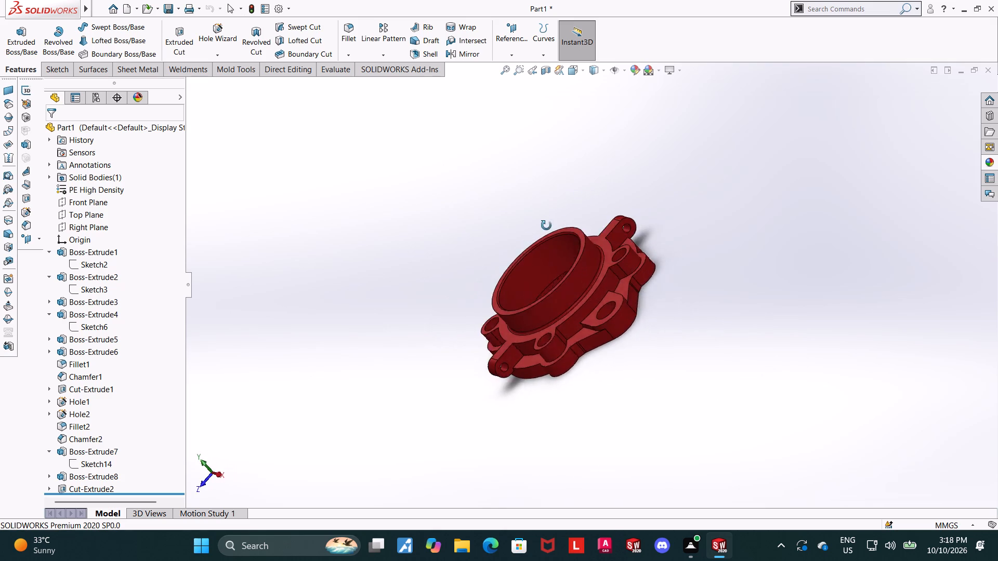
{"action": "middle_click_drag", "start_coordinate": [546, 225], "coordinate": [592, 242]}
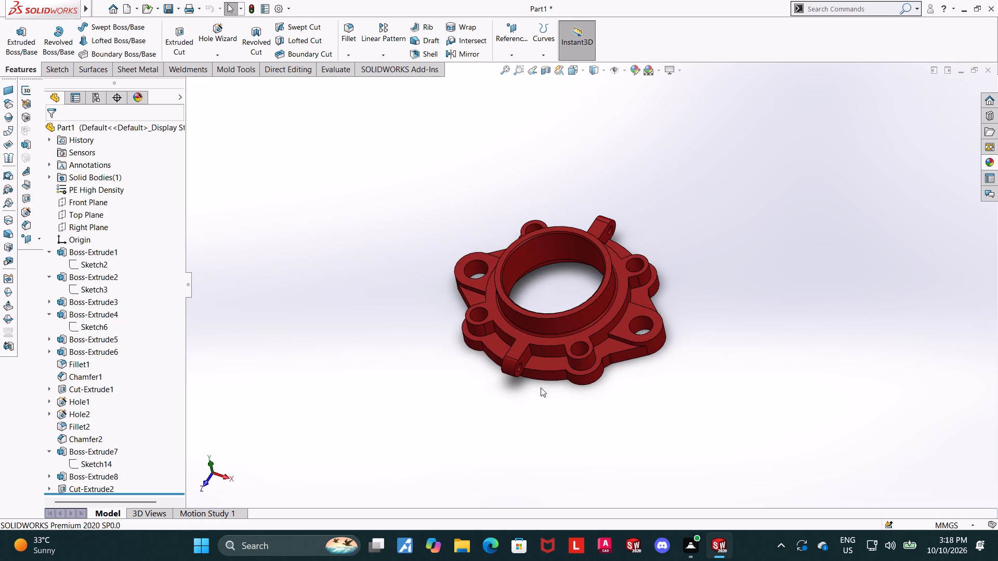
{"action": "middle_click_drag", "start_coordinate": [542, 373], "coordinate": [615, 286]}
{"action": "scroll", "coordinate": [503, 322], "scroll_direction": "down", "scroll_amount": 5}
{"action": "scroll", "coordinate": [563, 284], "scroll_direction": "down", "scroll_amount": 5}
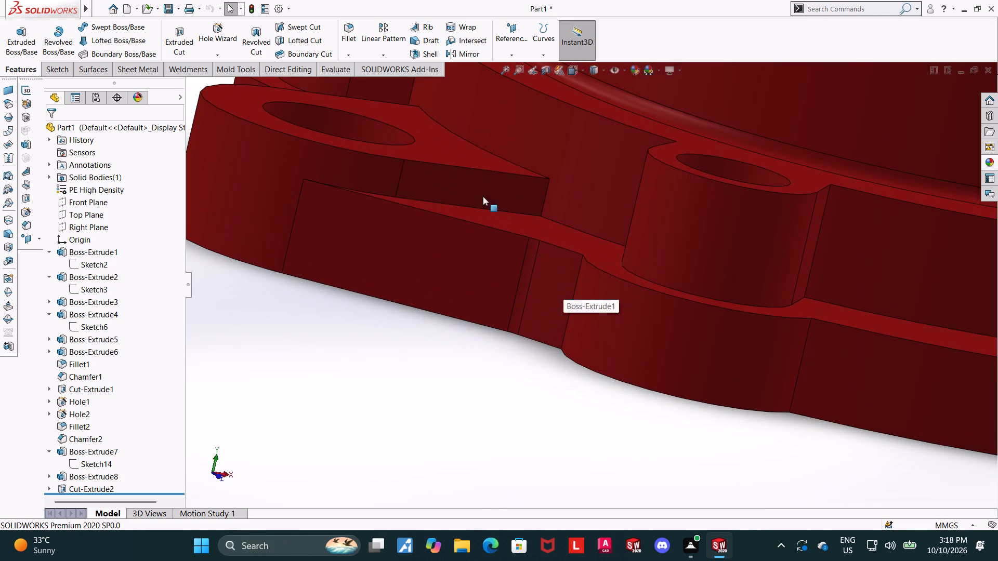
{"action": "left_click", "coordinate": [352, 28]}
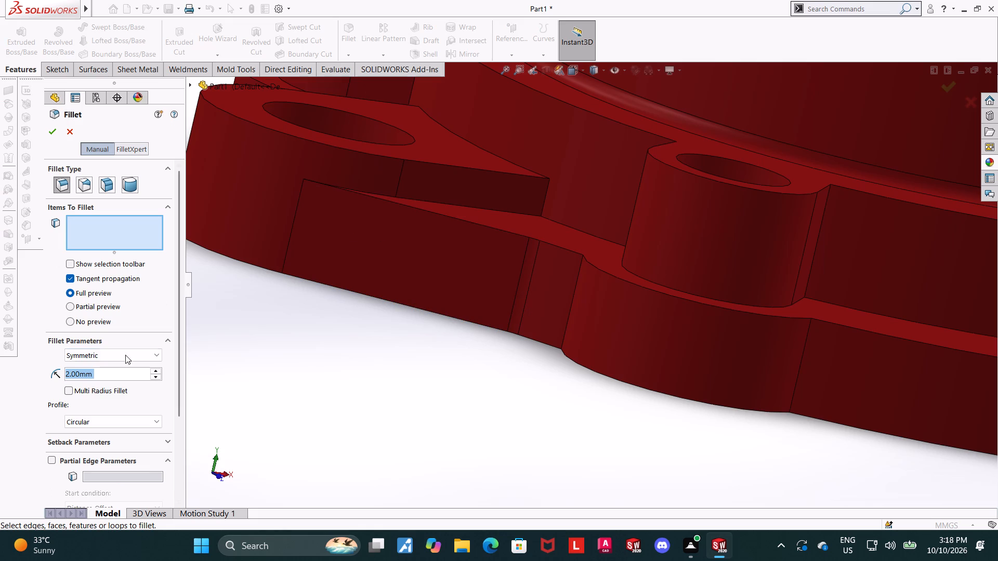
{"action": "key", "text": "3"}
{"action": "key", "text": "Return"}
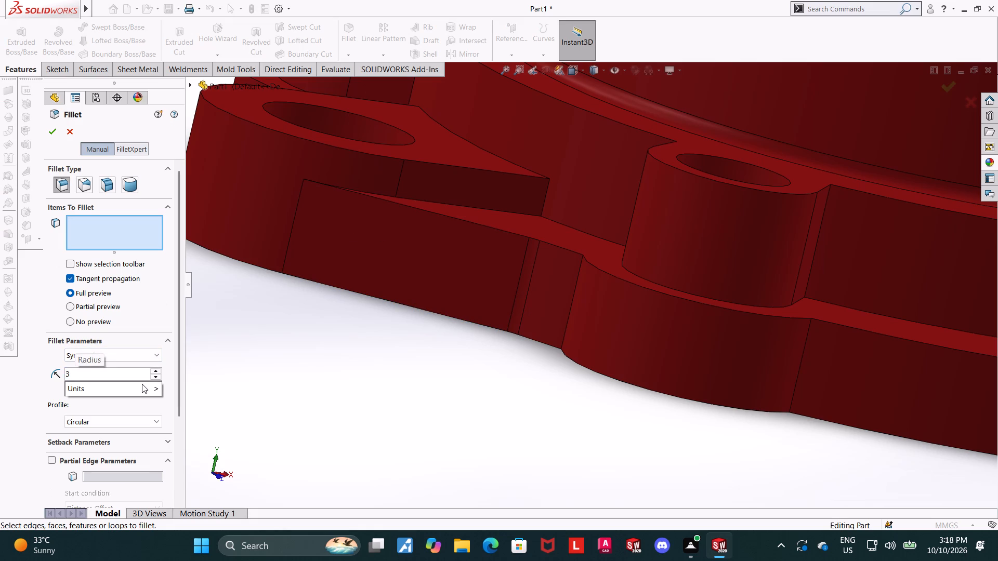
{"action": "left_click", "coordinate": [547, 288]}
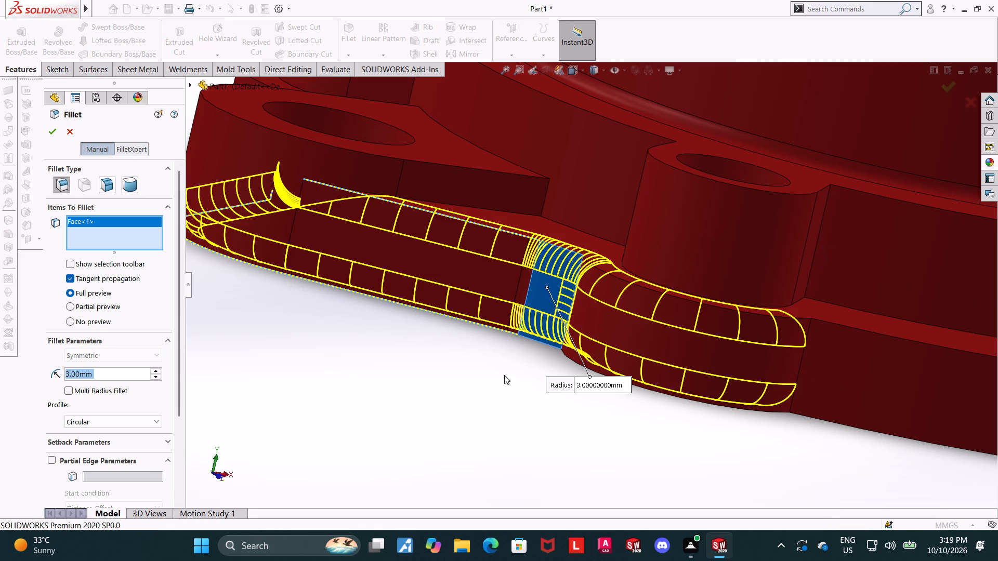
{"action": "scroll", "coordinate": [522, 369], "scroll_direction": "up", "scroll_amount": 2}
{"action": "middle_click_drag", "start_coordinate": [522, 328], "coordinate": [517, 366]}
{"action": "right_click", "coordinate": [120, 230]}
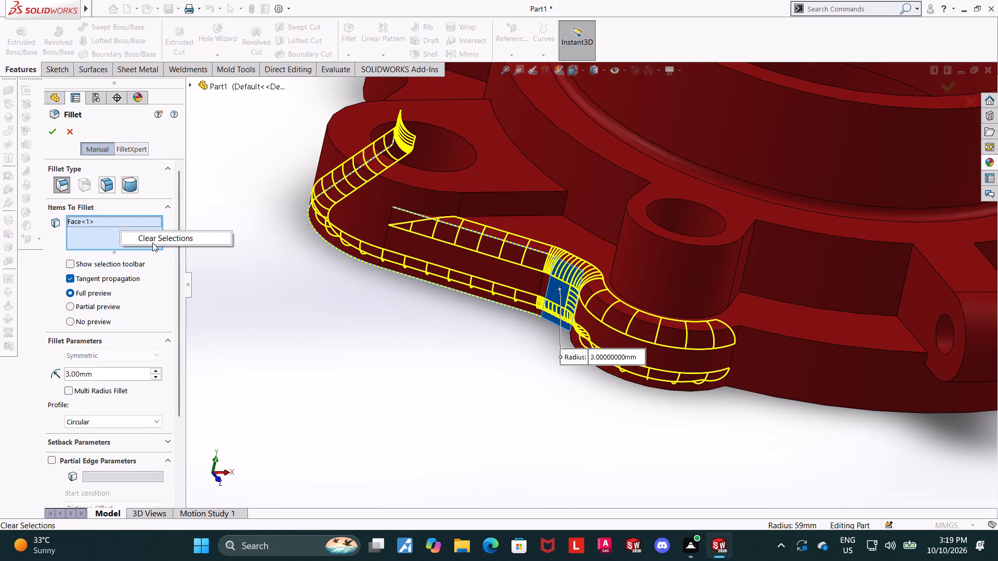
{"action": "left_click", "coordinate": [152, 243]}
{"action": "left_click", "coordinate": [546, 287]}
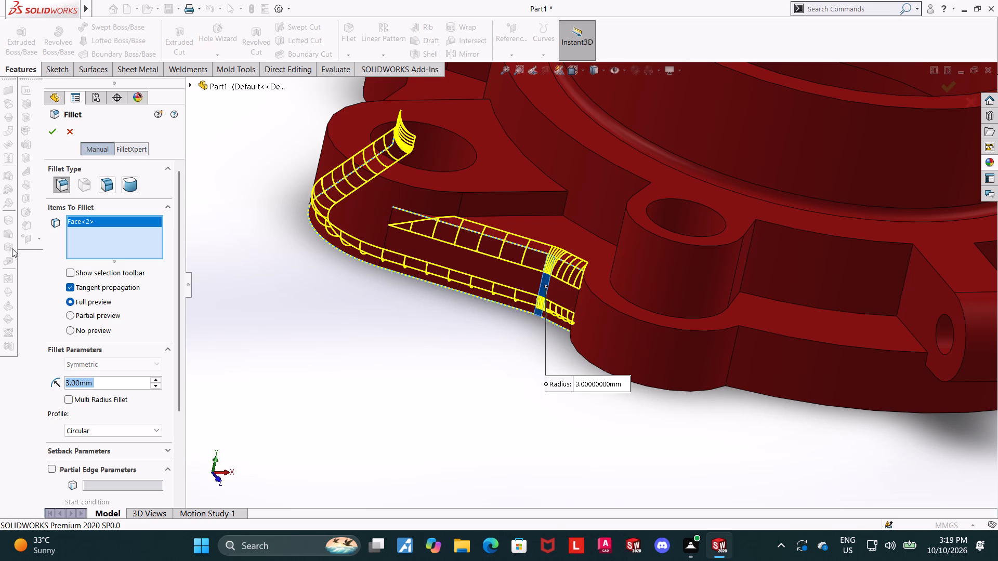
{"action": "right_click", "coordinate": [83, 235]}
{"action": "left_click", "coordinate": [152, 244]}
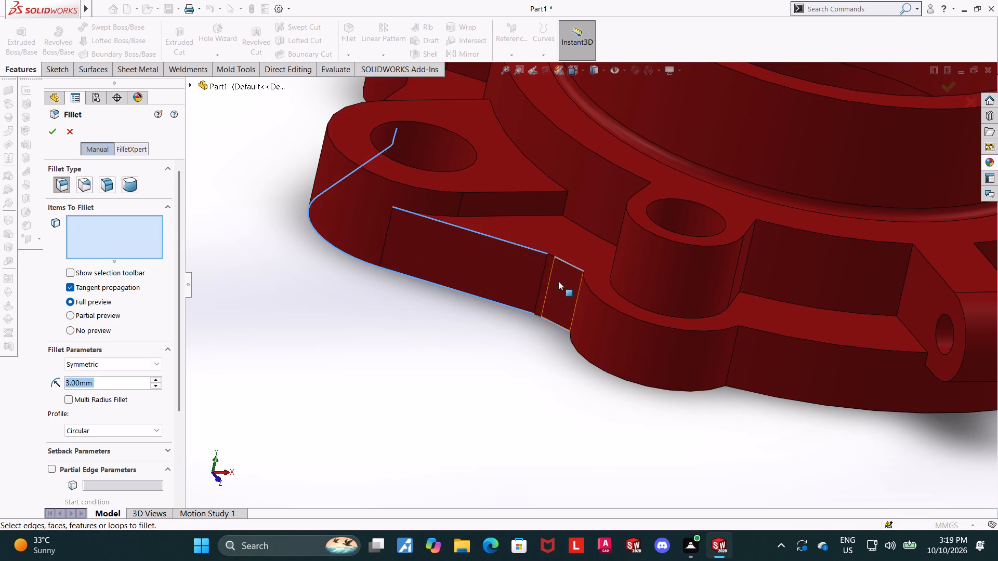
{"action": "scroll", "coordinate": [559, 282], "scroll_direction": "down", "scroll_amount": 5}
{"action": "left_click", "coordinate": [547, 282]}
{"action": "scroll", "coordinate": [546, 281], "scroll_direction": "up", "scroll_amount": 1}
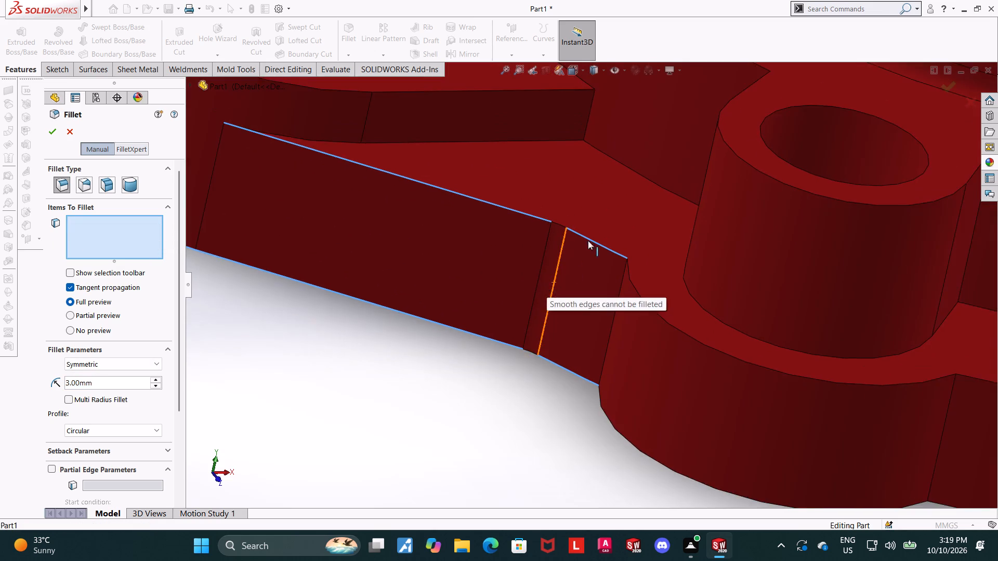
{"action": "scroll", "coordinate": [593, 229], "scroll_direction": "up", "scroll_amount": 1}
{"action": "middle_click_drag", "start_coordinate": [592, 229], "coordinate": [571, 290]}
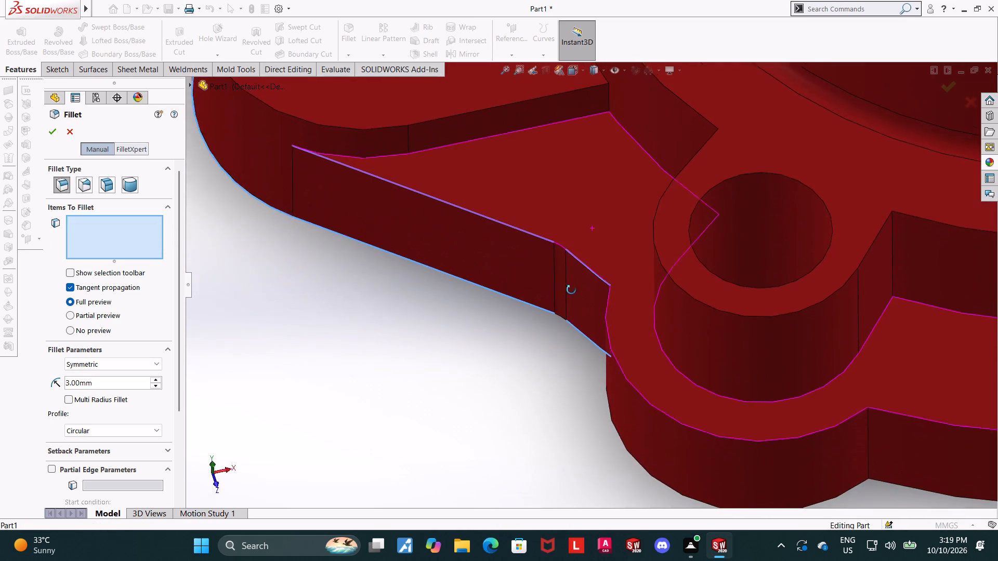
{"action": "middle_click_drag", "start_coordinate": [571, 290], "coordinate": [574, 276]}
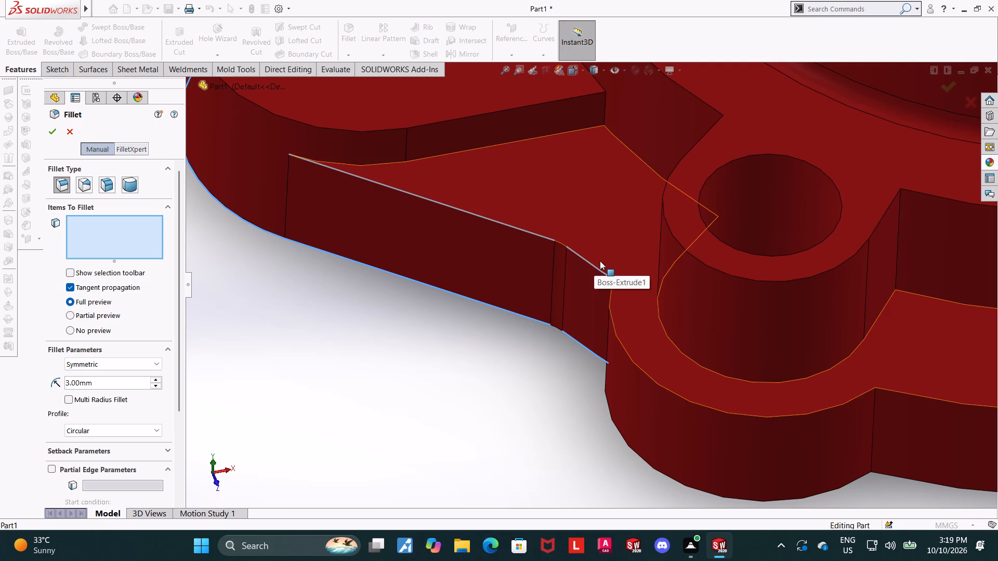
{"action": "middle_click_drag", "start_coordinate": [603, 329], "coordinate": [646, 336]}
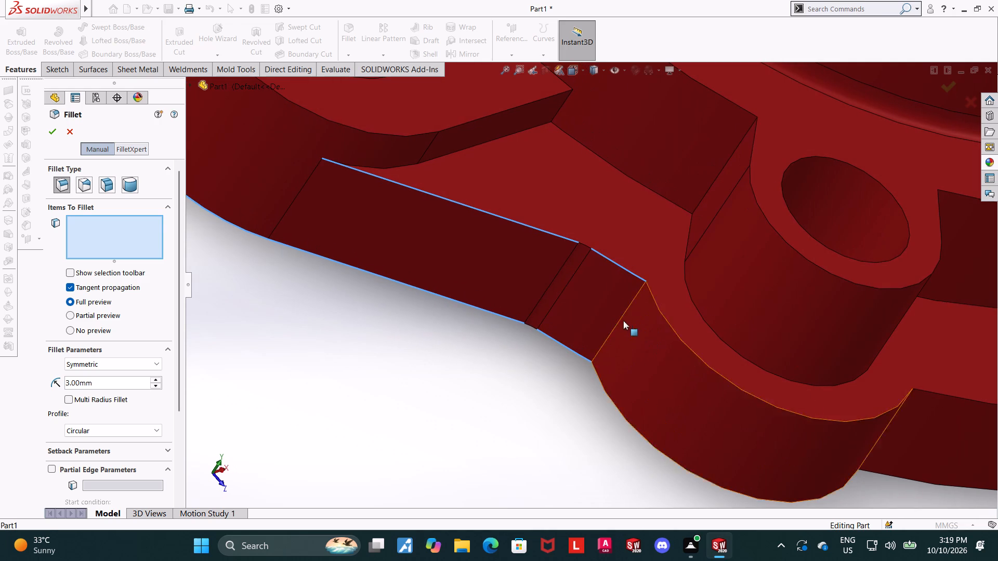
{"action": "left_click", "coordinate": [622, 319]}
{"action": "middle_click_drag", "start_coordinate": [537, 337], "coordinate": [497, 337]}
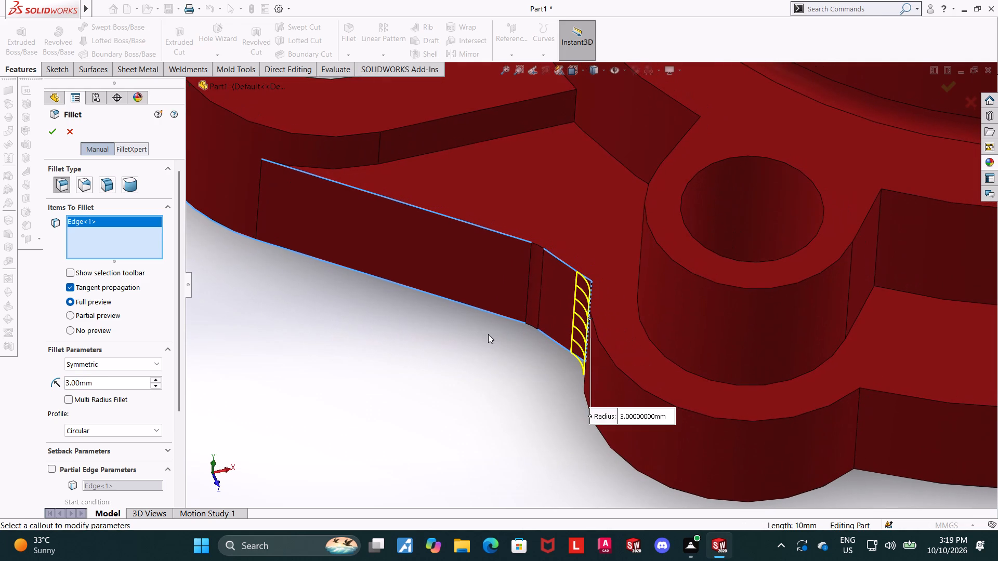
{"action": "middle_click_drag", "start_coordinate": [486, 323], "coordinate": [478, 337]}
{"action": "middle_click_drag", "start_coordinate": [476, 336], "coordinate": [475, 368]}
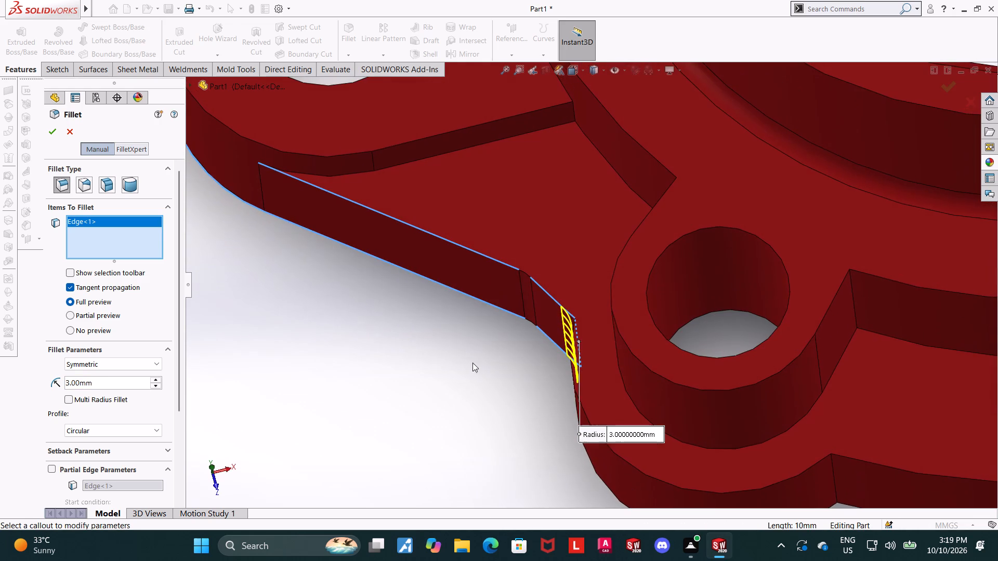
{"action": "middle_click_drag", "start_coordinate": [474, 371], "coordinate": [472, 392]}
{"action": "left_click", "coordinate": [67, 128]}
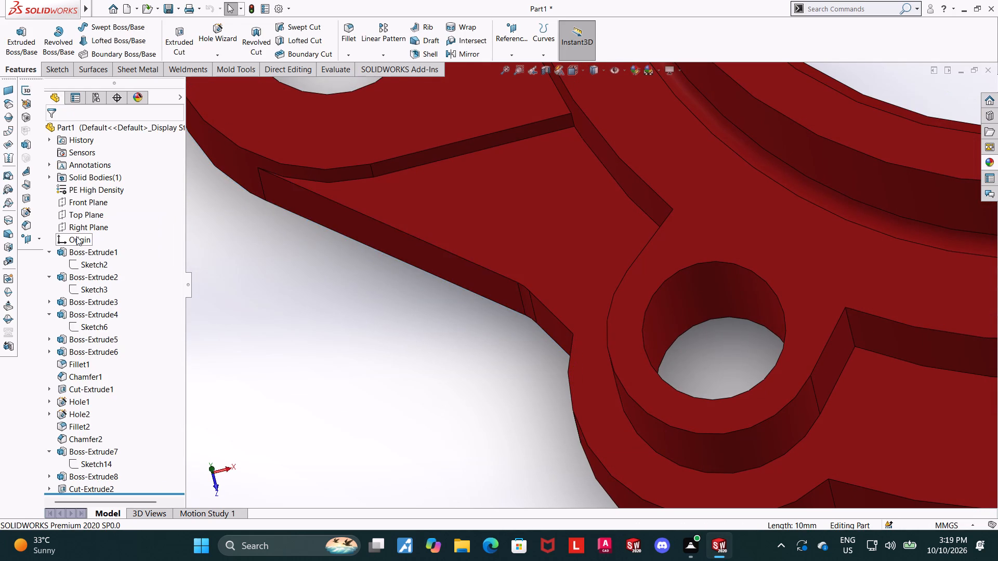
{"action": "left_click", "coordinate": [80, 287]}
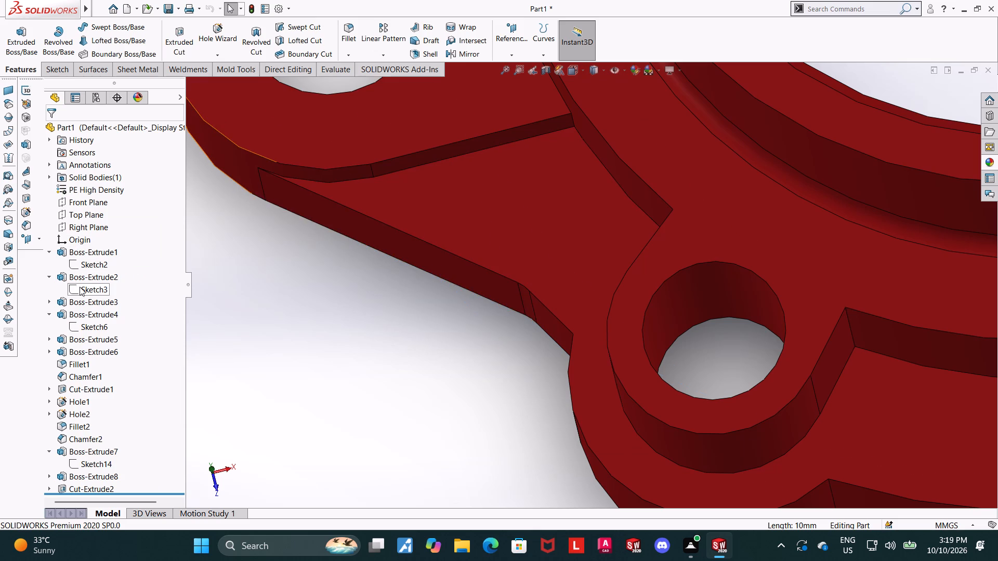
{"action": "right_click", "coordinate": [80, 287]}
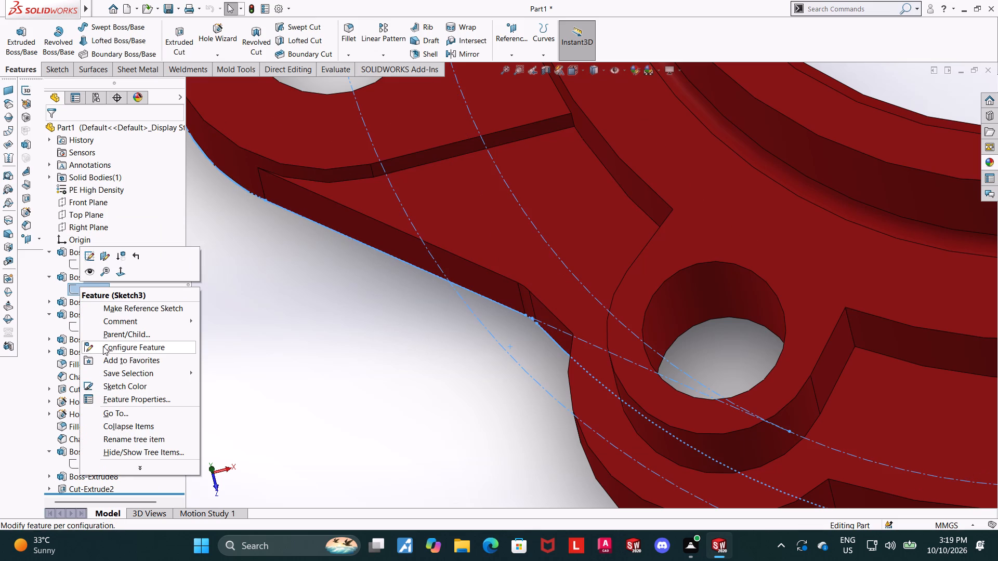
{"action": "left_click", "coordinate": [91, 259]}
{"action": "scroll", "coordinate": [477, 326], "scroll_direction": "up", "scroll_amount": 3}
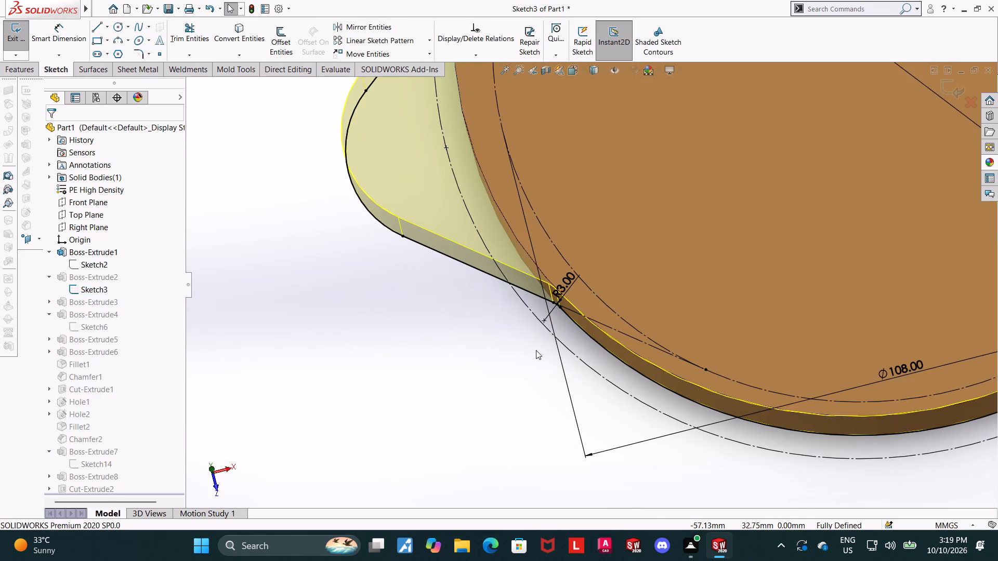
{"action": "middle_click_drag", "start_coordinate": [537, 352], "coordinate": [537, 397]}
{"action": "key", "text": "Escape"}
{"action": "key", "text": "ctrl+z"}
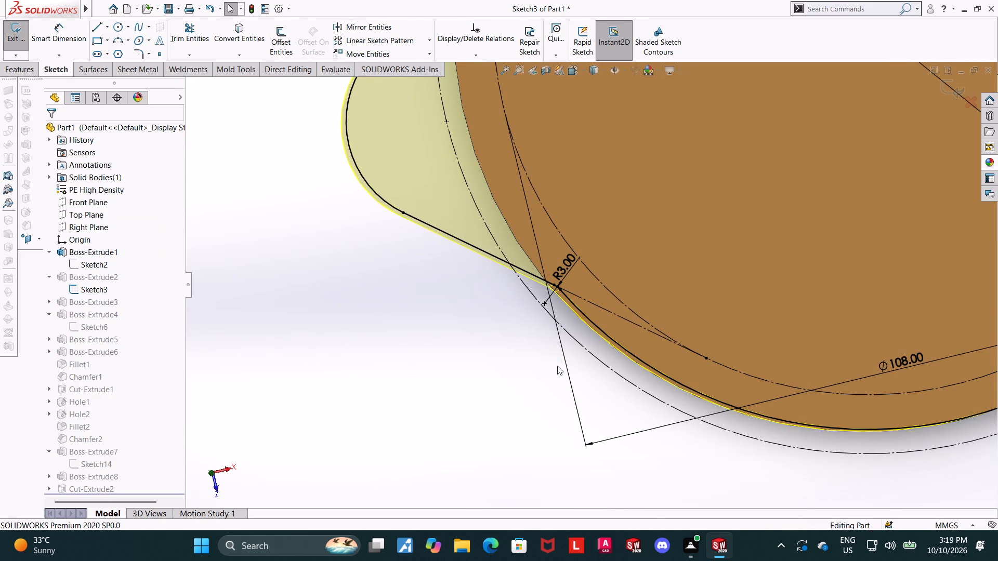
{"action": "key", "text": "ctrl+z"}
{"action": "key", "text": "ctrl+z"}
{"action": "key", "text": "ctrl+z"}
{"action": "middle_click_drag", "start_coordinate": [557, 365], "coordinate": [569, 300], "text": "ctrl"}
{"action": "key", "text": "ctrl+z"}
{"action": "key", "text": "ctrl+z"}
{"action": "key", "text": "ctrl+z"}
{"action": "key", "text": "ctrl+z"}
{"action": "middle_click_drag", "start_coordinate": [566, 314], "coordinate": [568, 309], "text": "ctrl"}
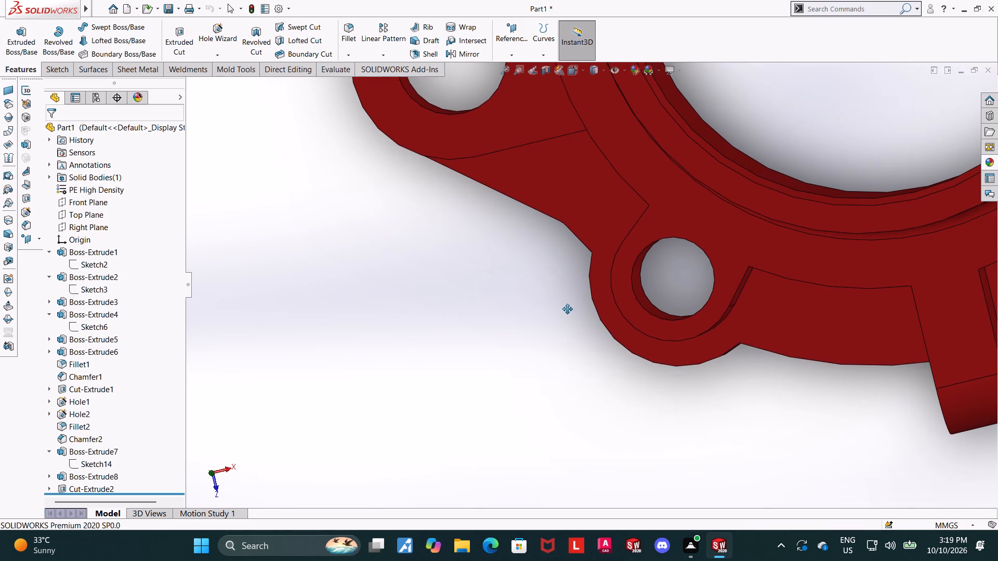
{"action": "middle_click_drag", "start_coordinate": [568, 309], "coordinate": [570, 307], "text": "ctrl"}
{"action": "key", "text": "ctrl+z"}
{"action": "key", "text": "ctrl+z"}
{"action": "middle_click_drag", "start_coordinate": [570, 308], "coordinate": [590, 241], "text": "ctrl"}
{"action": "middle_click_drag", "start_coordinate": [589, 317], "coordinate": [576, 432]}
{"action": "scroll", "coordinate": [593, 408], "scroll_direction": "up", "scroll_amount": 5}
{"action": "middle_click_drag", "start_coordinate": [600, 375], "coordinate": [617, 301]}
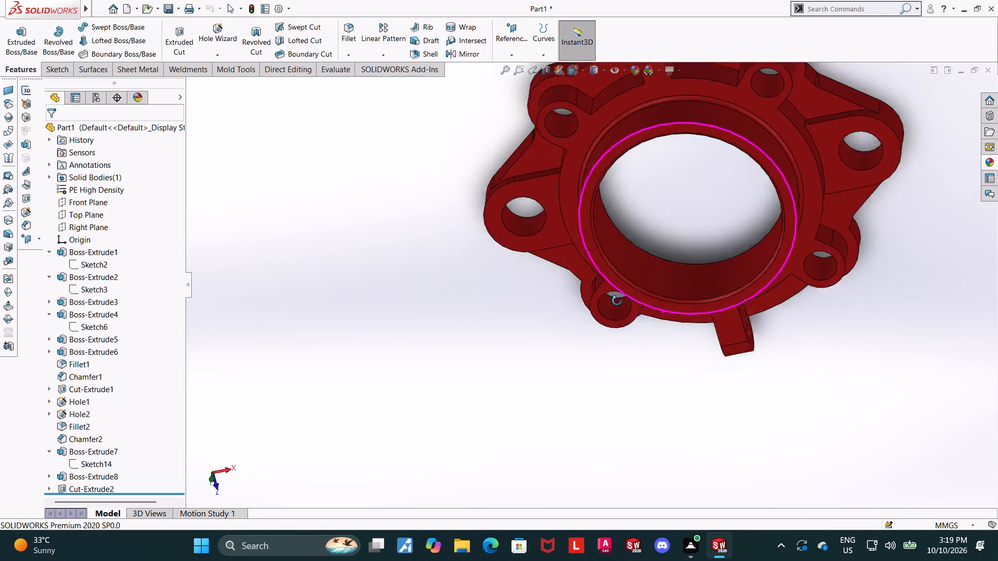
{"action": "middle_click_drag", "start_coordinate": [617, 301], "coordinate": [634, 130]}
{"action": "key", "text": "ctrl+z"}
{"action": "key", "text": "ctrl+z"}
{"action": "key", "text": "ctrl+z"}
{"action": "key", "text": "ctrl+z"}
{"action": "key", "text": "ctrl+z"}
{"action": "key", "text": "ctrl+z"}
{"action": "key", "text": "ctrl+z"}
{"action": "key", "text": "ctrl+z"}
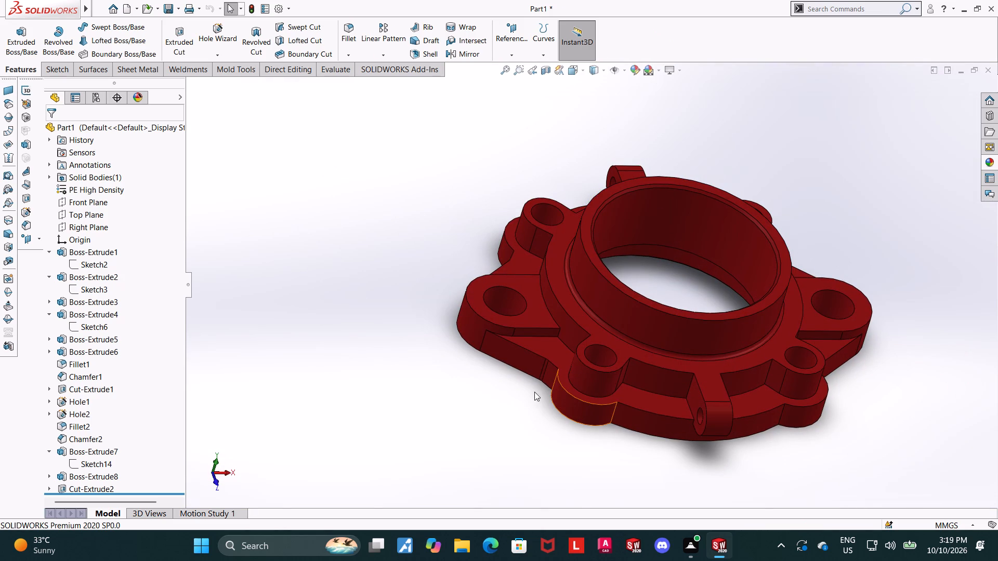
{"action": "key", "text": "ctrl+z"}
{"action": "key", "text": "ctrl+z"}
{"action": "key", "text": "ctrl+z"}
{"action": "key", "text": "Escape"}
Open Sketch3, the side-lug outline of Boss-Extrude2, and examine its R3 transition arcs up close and from the top.
{"action": "left_click", "coordinate": [74, 269]}
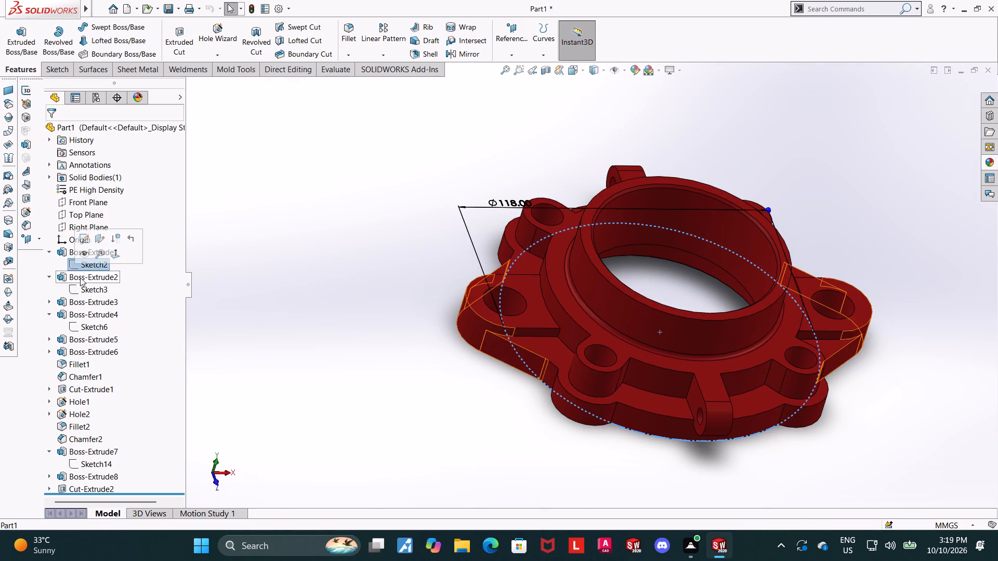
{"action": "left_click", "coordinate": [84, 289]}
{"action": "left_click", "coordinate": [91, 257]}
{"action": "left_click", "coordinate": [100, 290]}
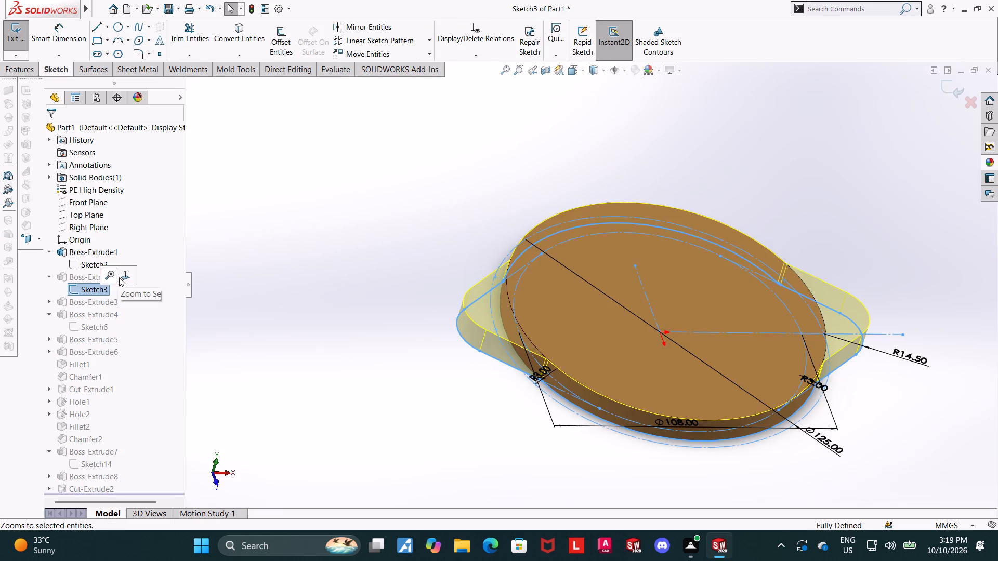
{"action": "left_click", "coordinate": [124, 277]}
{"action": "scroll", "coordinate": [652, 257], "scroll_direction": "up", "scroll_amount": 4}
{"action": "middle_click_drag", "start_coordinate": [594, 155], "coordinate": [606, 476]}
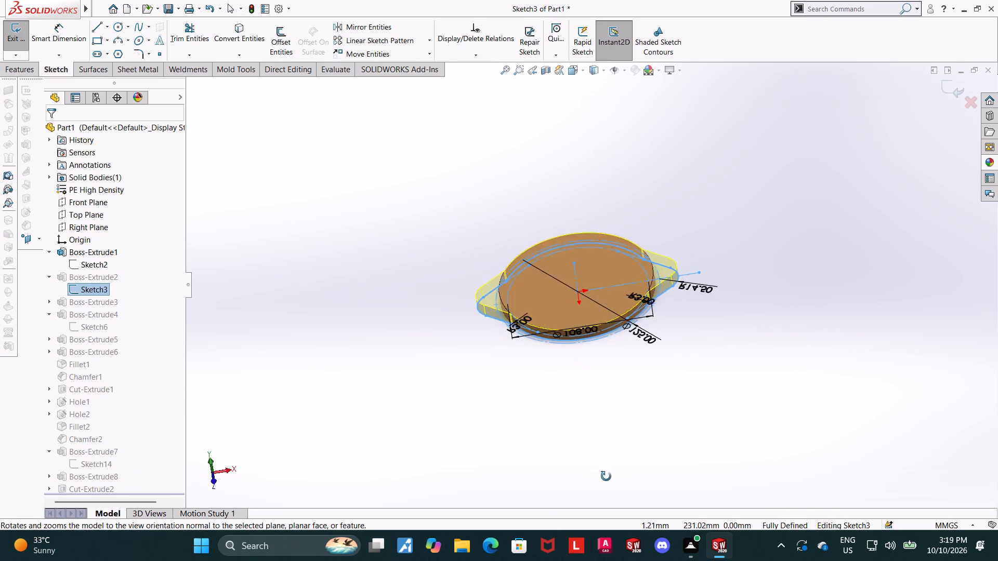
{"action": "middle_click_drag", "start_coordinate": [606, 476], "coordinate": [612, 447]}
{"action": "middle_click_drag", "start_coordinate": [633, 202], "coordinate": [644, 336]}
{"action": "scroll", "coordinate": [582, 345], "scroll_direction": "down", "scroll_amount": 4}
{"action": "middle_click_drag", "start_coordinate": [546, 274], "coordinate": [535, 315]}
{"action": "scroll", "coordinate": [466, 274], "scroll_direction": "down", "scroll_amount": 3}
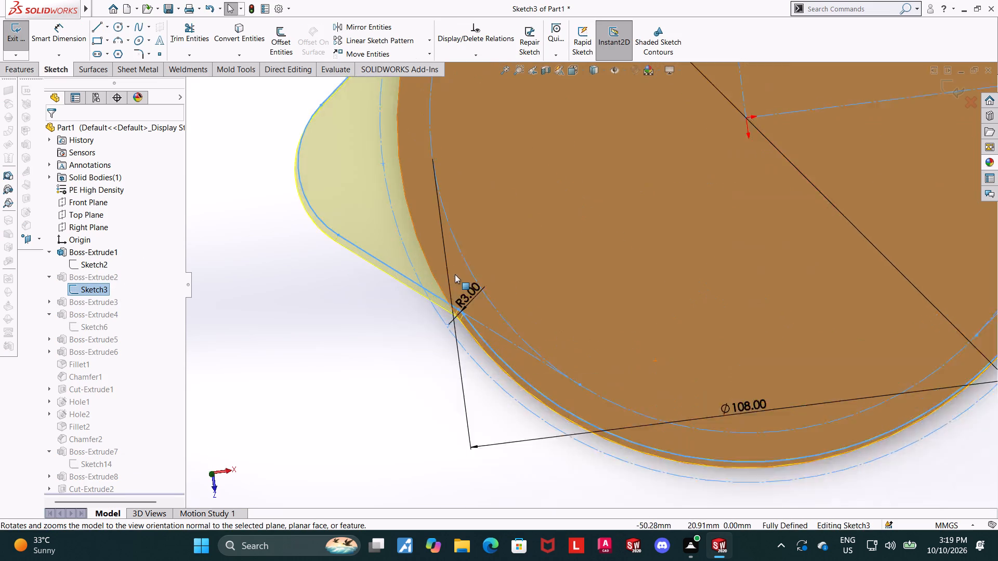
{"action": "scroll", "coordinate": [455, 274], "scroll_direction": "down", "scroll_amount": 5}
{"action": "middle_click_drag", "start_coordinate": [523, 344], "coordinate": [526, 310]}
{"action": "scroll", "coordinate": [504, 343], "scroll_direction": "up", "scroll_amount": 2}
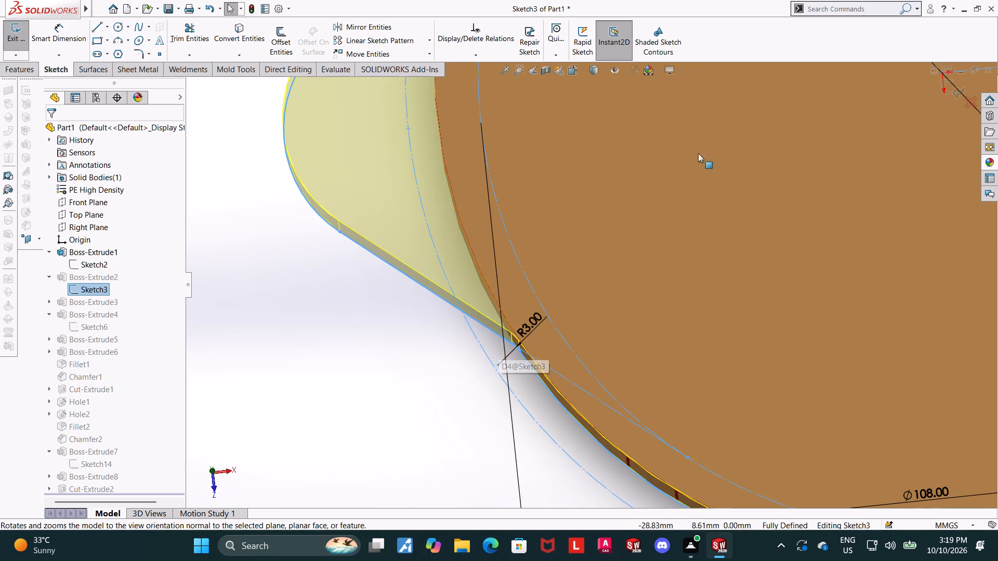
{"action": "scroll", "coordinate": [689, 141], "scroll_direction": "up", "scroll_amount": 3}
{"action": "left_click", "coordinate": [575, 72]}
{"action": "left_click", "coordinate": [454, 354]}
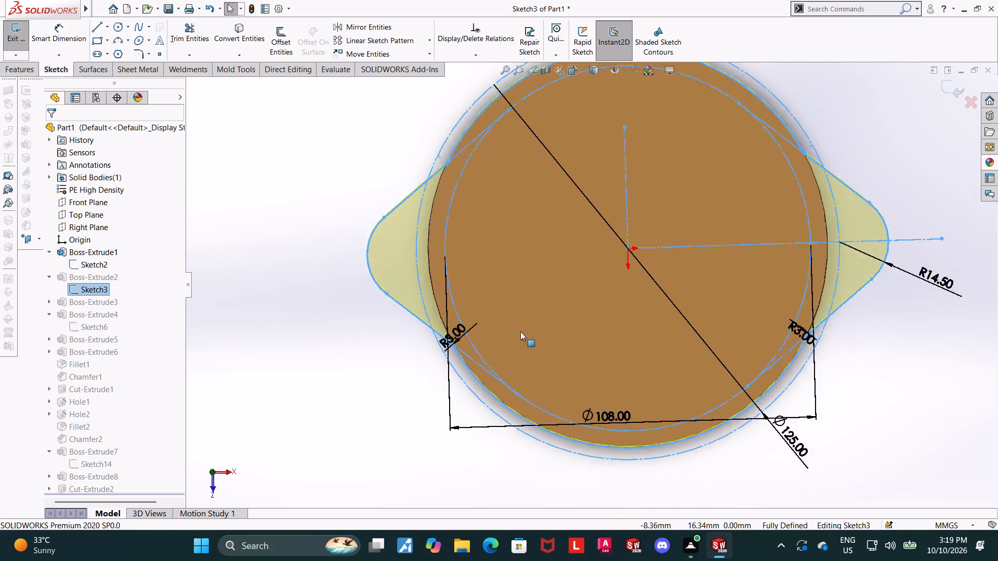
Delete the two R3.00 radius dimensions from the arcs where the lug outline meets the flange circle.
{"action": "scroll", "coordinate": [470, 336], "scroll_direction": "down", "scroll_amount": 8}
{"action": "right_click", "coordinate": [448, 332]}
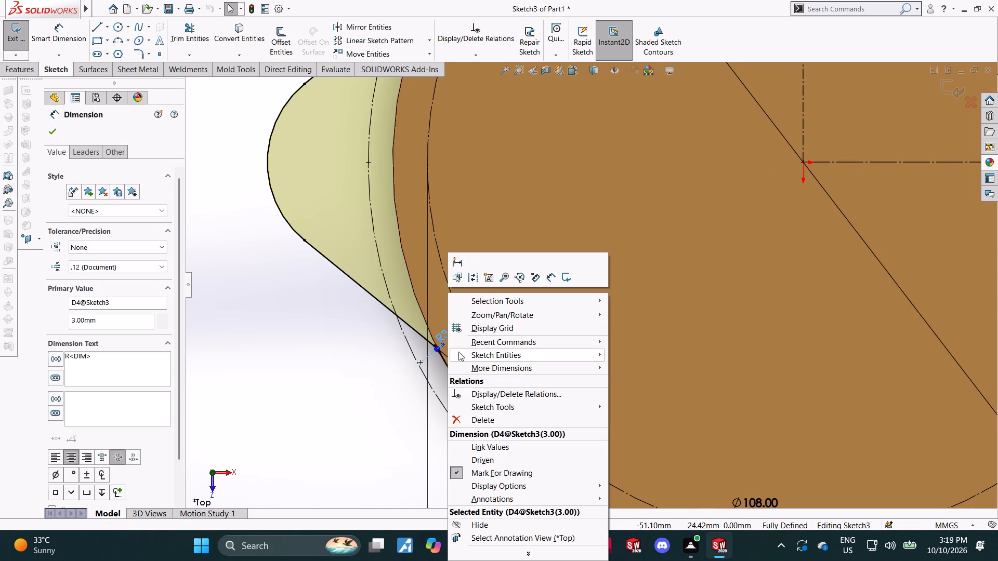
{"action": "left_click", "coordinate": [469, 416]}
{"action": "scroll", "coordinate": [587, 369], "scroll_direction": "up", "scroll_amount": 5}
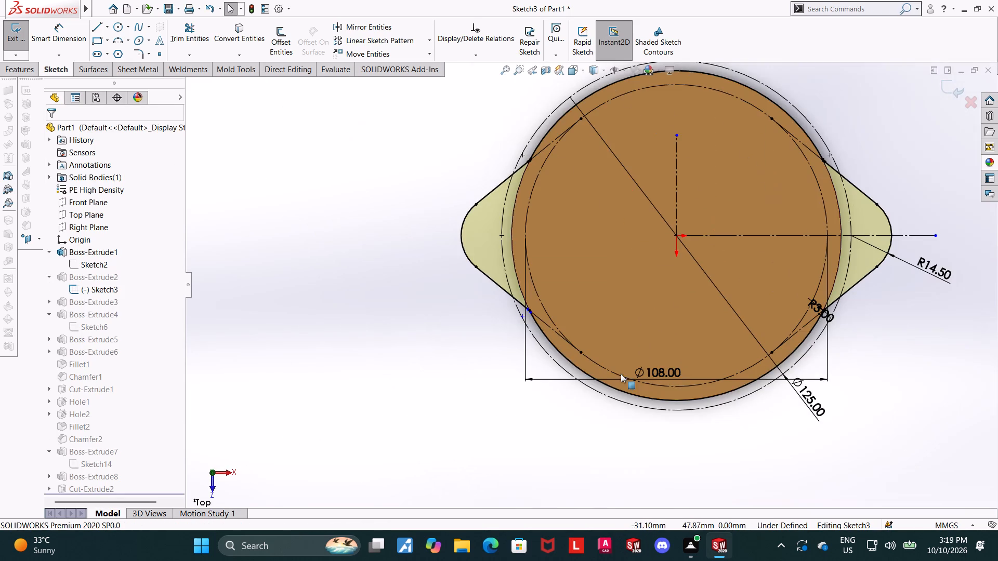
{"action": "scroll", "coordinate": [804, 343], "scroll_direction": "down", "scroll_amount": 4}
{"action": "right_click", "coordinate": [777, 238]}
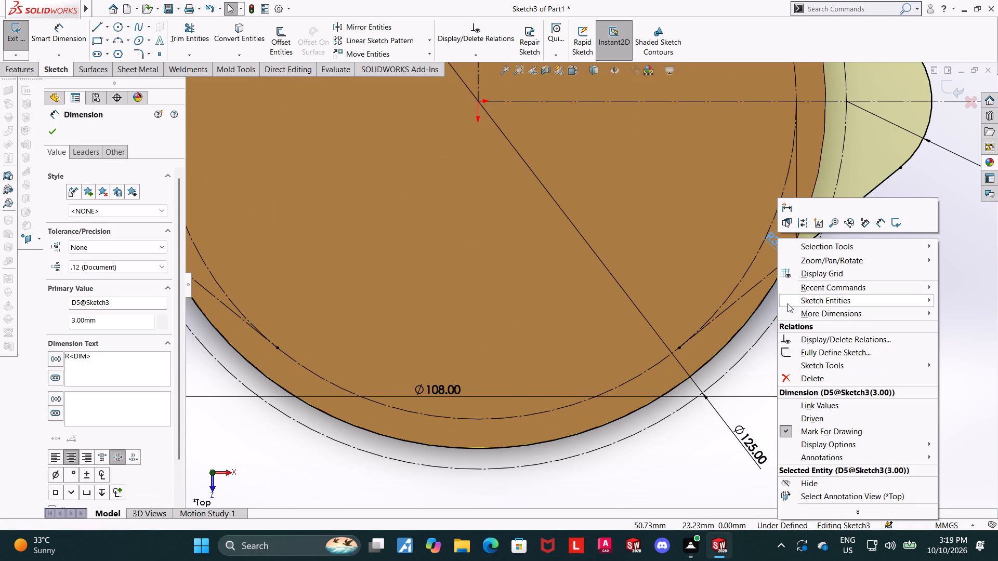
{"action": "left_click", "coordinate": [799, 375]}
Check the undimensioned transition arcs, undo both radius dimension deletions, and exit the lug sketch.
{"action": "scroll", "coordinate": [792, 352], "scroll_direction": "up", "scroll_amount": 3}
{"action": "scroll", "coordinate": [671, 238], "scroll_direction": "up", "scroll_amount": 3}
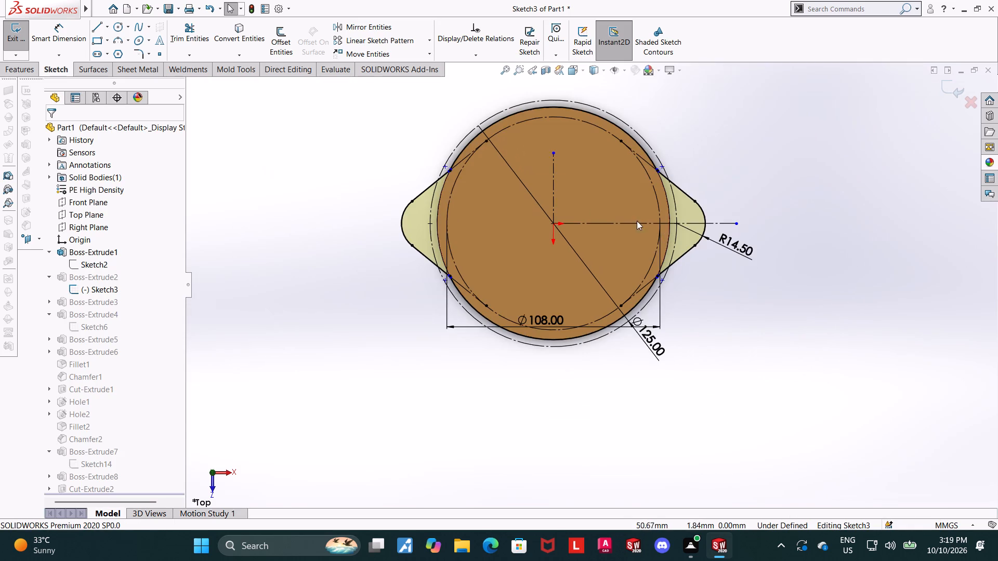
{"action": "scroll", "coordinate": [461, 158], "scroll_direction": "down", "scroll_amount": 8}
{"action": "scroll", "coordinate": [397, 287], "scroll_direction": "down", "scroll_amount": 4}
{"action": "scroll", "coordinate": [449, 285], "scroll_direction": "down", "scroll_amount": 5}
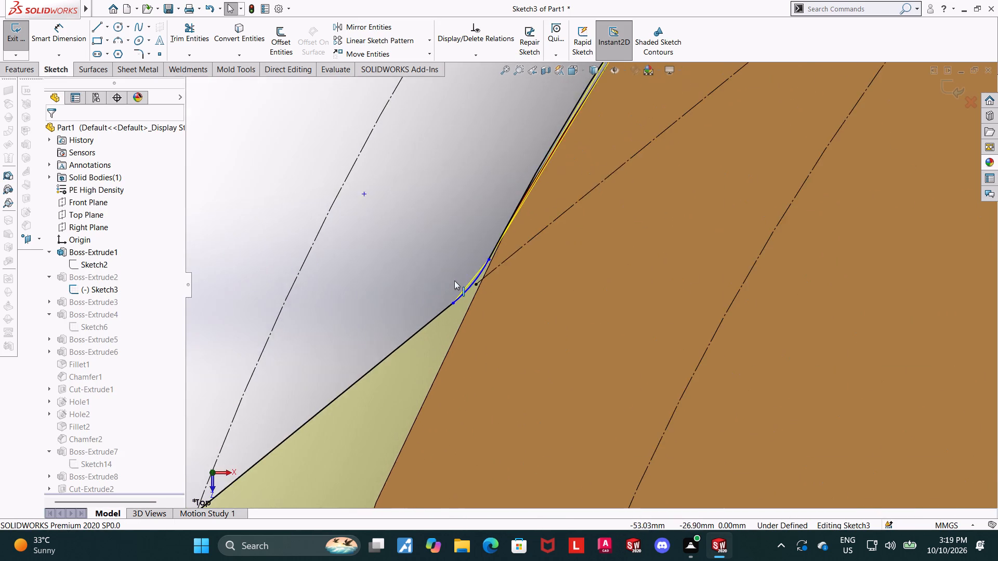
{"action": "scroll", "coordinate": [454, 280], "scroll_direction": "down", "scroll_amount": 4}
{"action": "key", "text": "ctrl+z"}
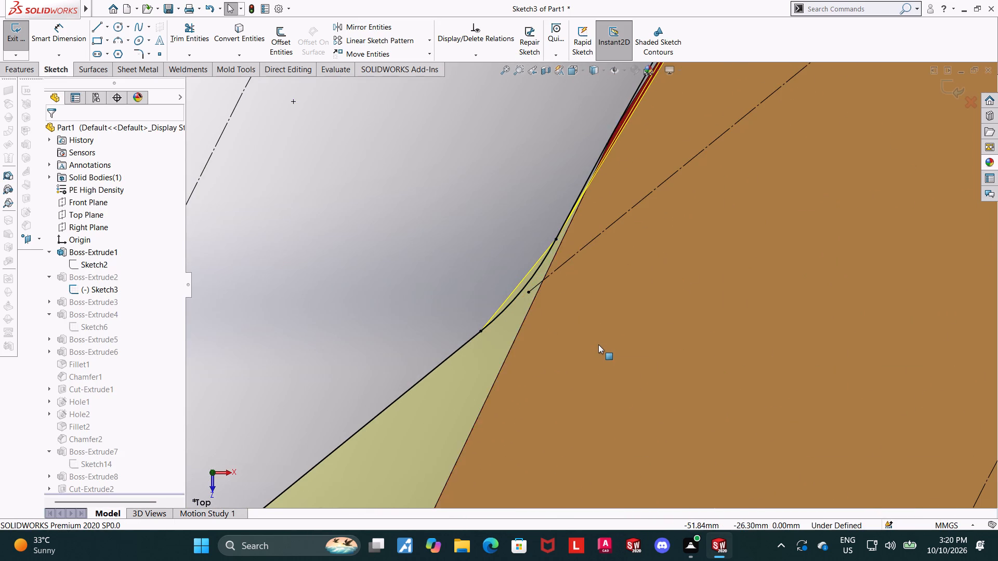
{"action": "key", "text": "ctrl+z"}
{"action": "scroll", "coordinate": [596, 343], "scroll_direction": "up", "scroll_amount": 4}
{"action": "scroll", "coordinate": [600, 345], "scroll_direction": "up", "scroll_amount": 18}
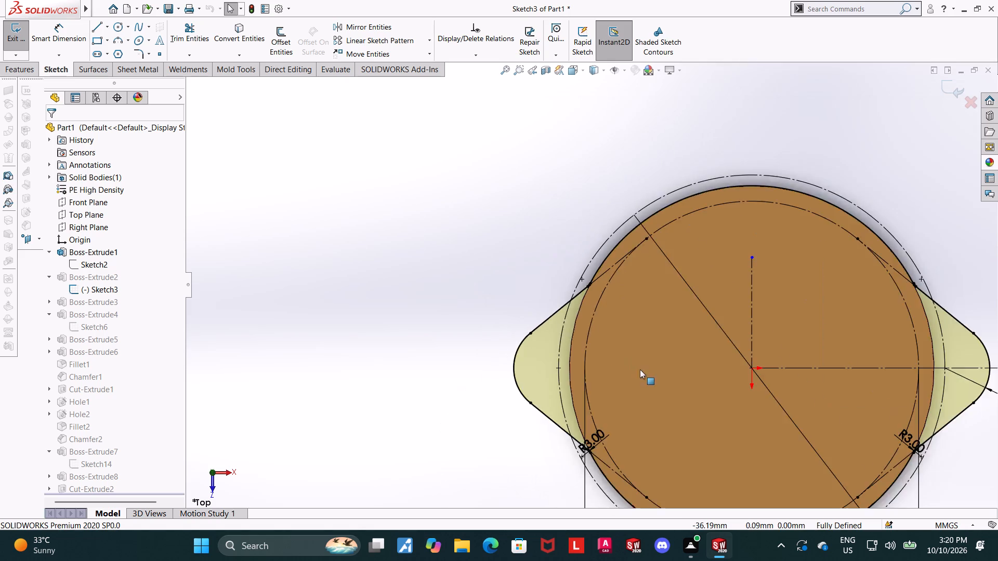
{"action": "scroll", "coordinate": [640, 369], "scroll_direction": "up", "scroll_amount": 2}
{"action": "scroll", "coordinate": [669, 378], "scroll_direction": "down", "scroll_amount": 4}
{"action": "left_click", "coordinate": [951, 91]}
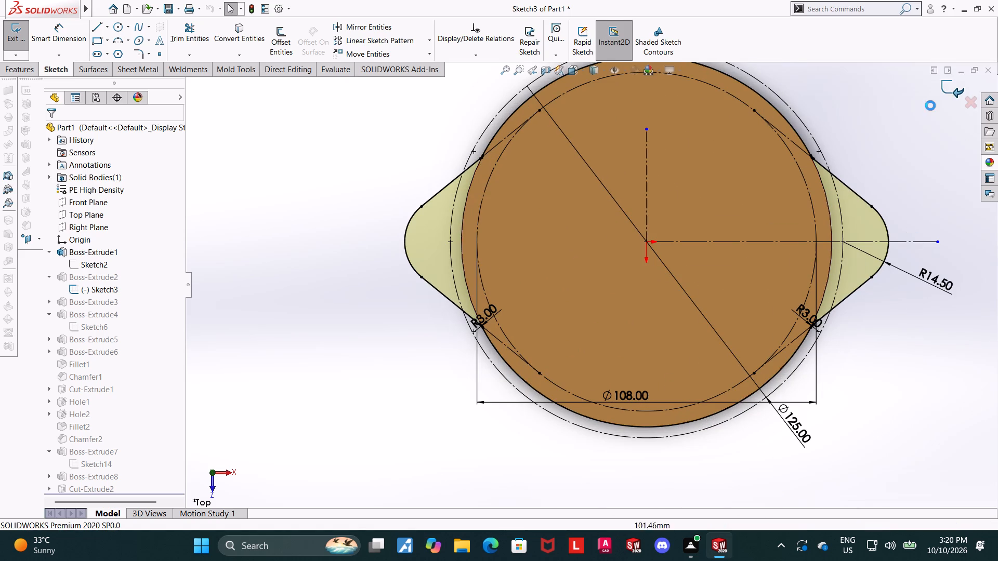
Start a 3 mm fillet on the vertical edges where the two front bolt bosses meet the side-lug webs.
{"action": "middle_click_drag", "start_coordinate": [570, 474], "coordinate": [589, 285]}
{"action": "scroll", "coordinate": [565, 288], "scroll_direction": "down", "scroll_amount": 3}
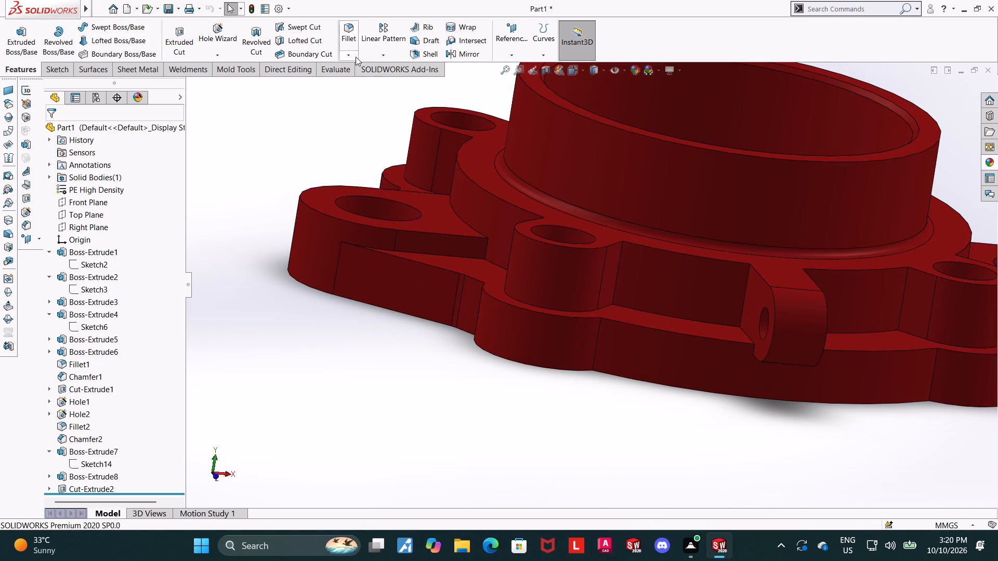
{"action": "left_click", "coordinate": [347, 41]}
{"action": "middle_click_drag", "start_coordinate": [371, 359], "coordinate": [413, 385]}
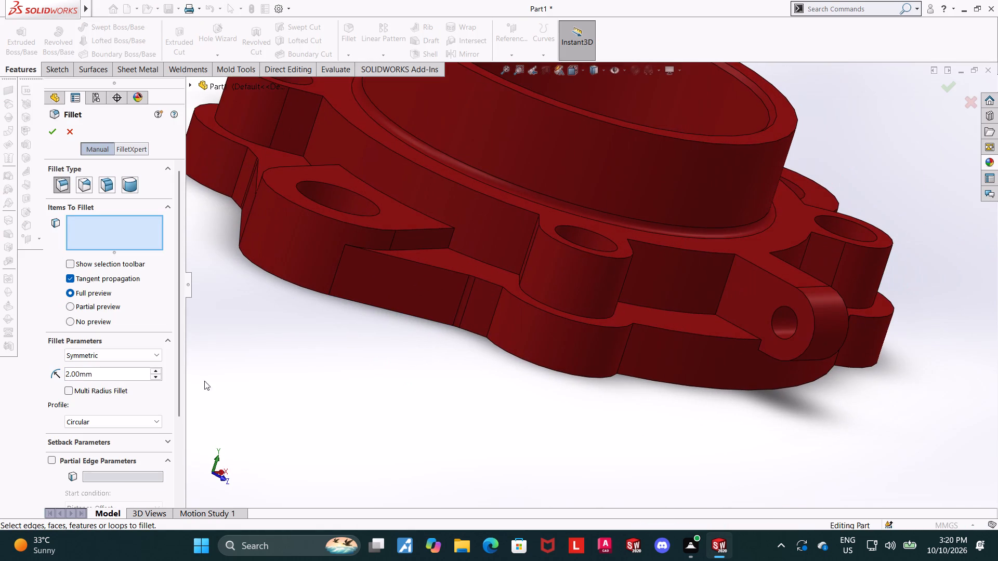
{"action": "left_click_drag", "start_coordinate": [115, 372], "coordinate": [98, 370]}
{"action": "key", "text": "3"}
{"action": "key", "text": "Return"}
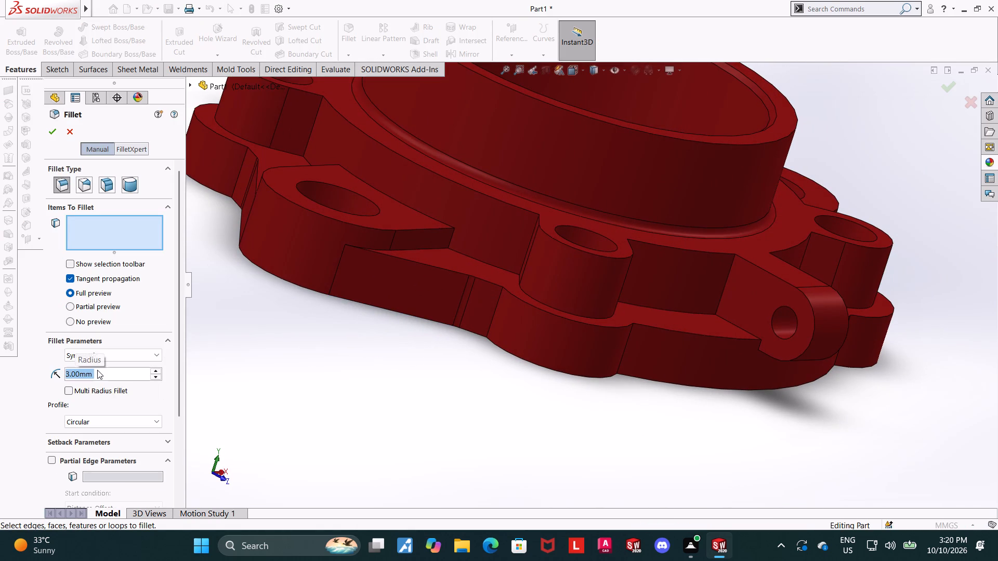
{"action": "left_click", "coordinate": [495, 312]}
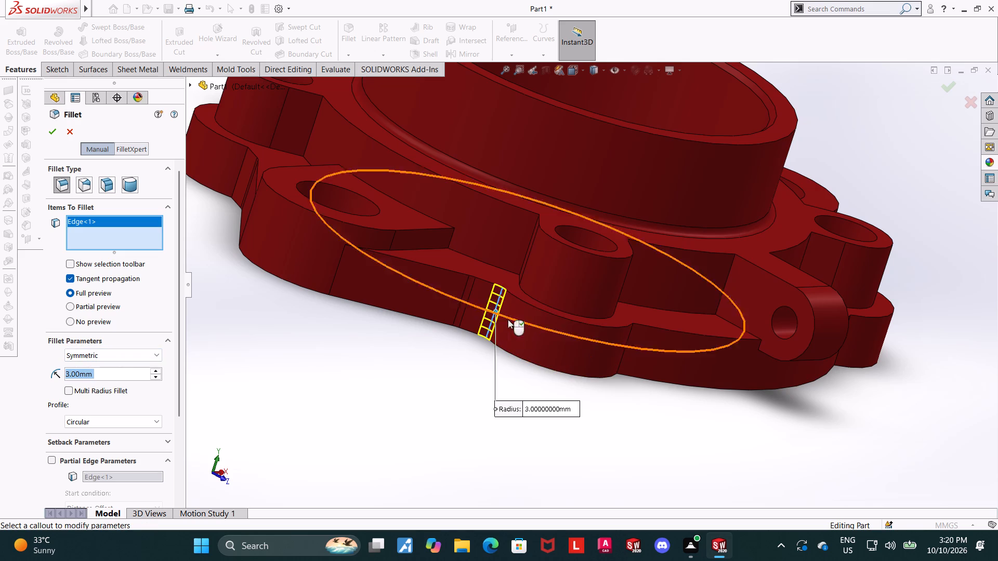
{"action": "scroll", "coordinate": [600, 339], "scroll_direction": "up", "scroll_amount": 5}
{"action": "middle_click_drag", "start_coordinate": [819, 262], "coordinate": [744, 256]}
{"action": "scroll", "coordinate": [662, 280], "scroll_direction": "down", "scroll_amount": 5}
{"action": "middle_click_drag", "start_coordinate": [700, 292], "coordinate": [667, 309]}
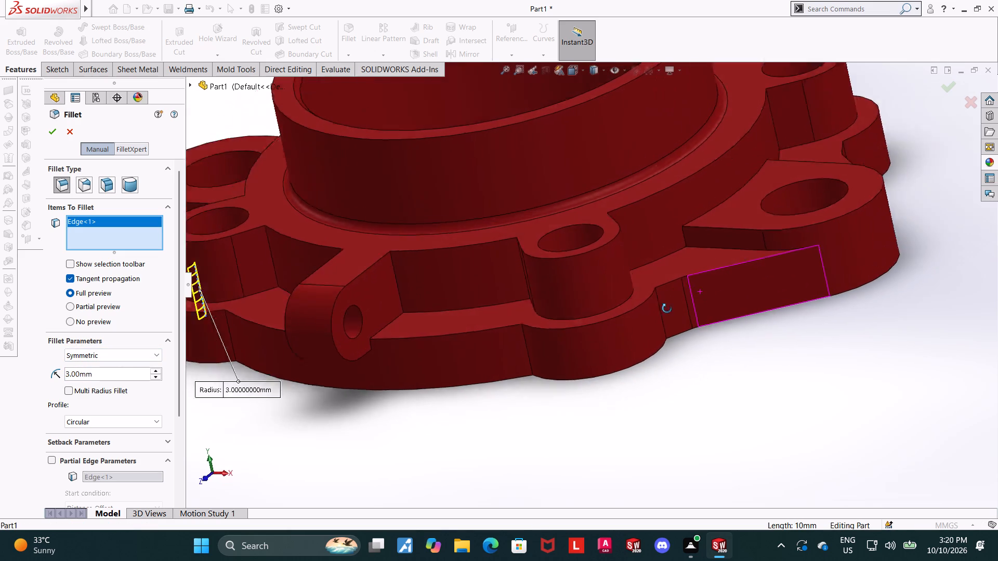
{"action": "middle_click_drag", "start_coordinate": [667, 309], "coordinate": [640, 332]}
{"action": "left_click", "coordinate": [663, 315]}
Add the matching vertical edges at the two rear bolt bosses and apply the 3 mm fillet to all four.
{"action": "scroll", "coordinate": [663, 315], "scroll_direction": "up", "scroll_amount": 6}
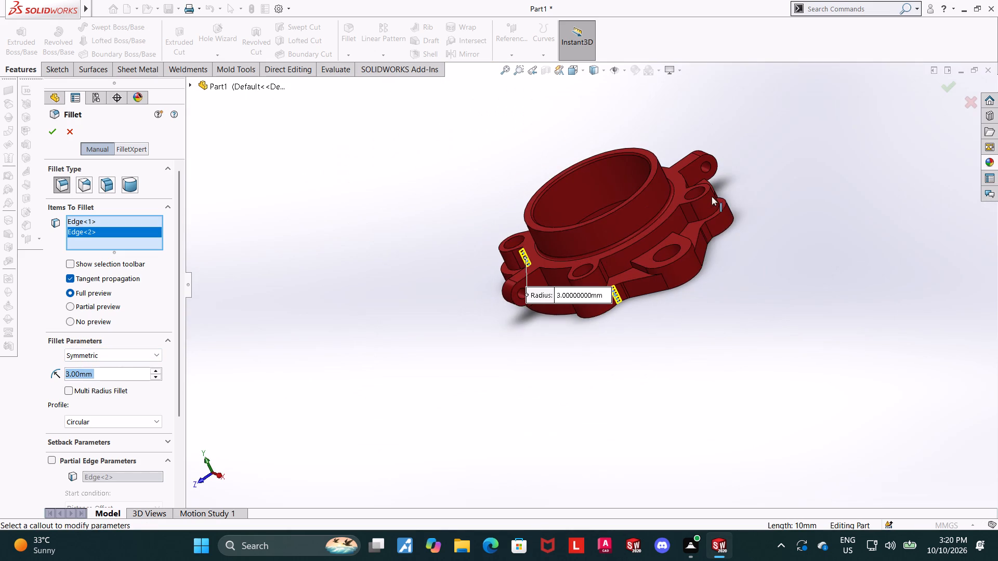
{"action": "middle_click_drag", "start_coordinate": [714, 202], "coordinate": [712, 277]}
{"action": "scroll", "coordinate": [713, 242], "scroll_direction": "down", "scroll_amount": 5}
{"action": "scroll", "coordinate": [637, 285], "scroll_direction": "down", "scroll_amount": 4}
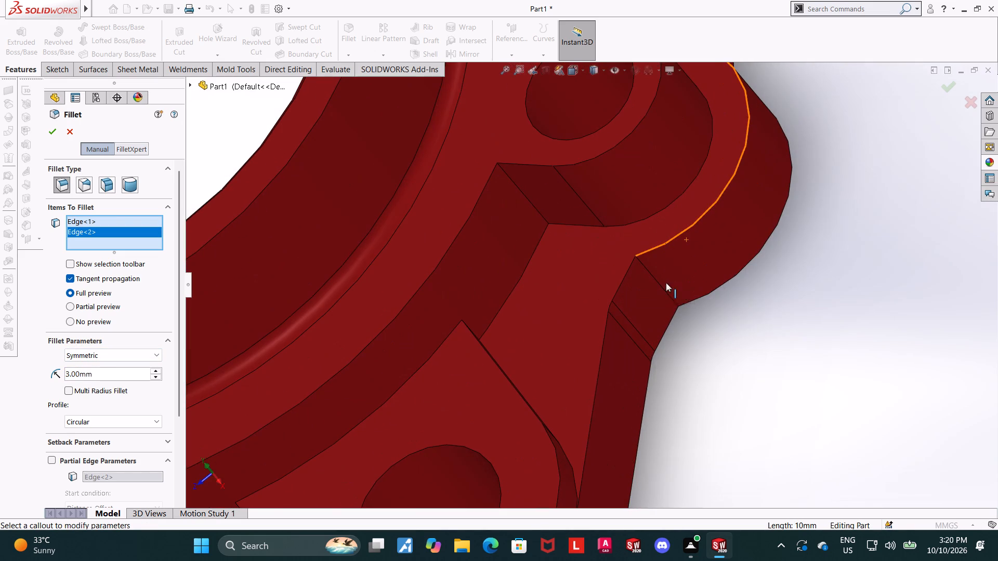
{"action": "left_click", "coordinate": [658, 282]}
{"action": "scroll", "coordinate": [658, 284], "scroll_direction": "up", "scroll_amount": 11}
{"action": "middle_click_drag", "start_coordinate": [547, 244], "coordinate": [637, 258]}
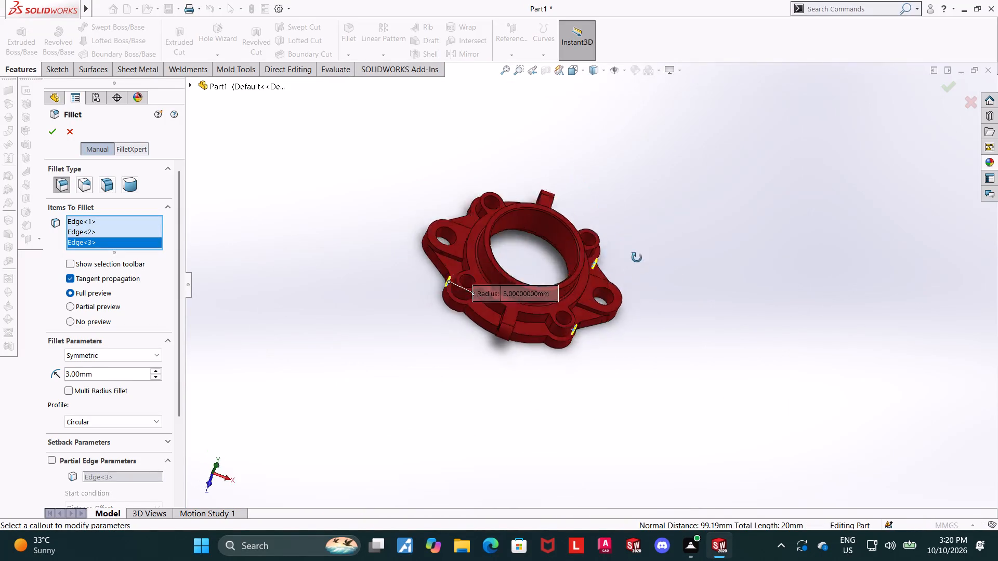
{"action": "middle_click_drag", "start_coordinate": [637, 258], "coordinate": [658, 293]}
{"action": "scroll", "coordinate": [505, 217], "scroll_direction": "down", "scroll_amount": 8}
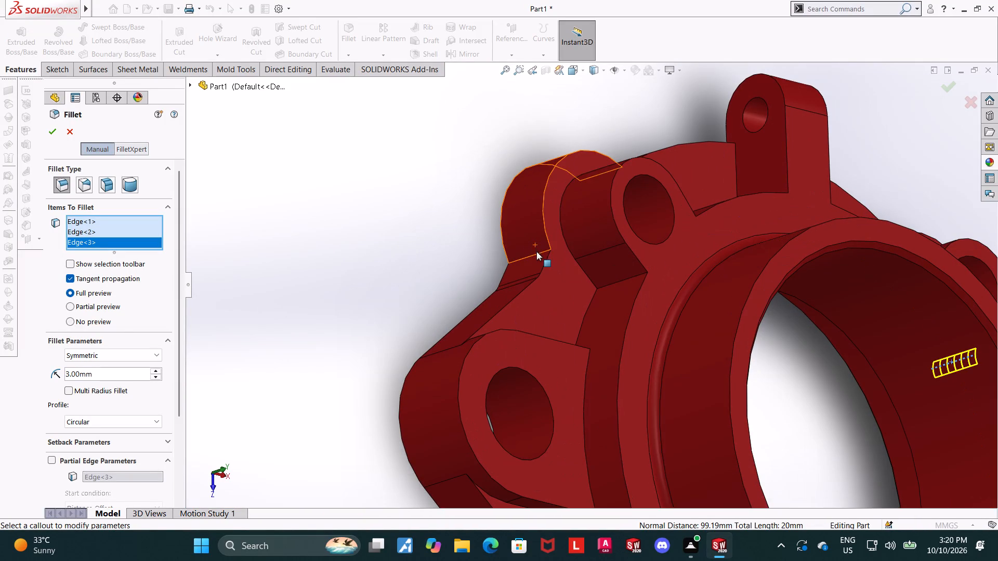
{"action": "left_click", "coordinate": [537, 253]}
{"action": "scroll", "coordinate": [537, 255], "scroll_direction": "up", "scroll_amount": 5}
{"action": "middle_click_drag", "start_coordinate": [691, 327], "coordinate": [642, 306]}
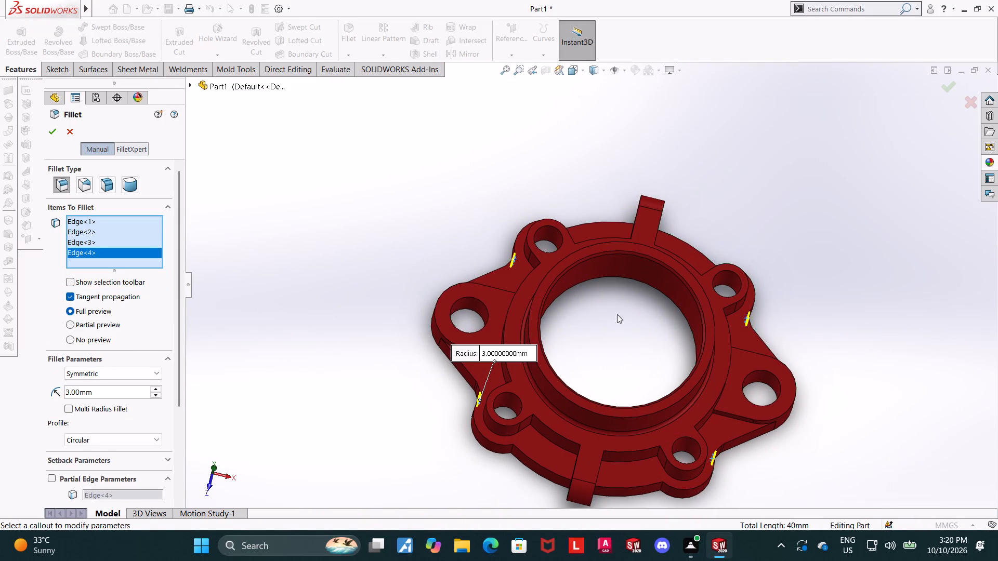
{"action": "left_click", "coordinate": [48, 136]}
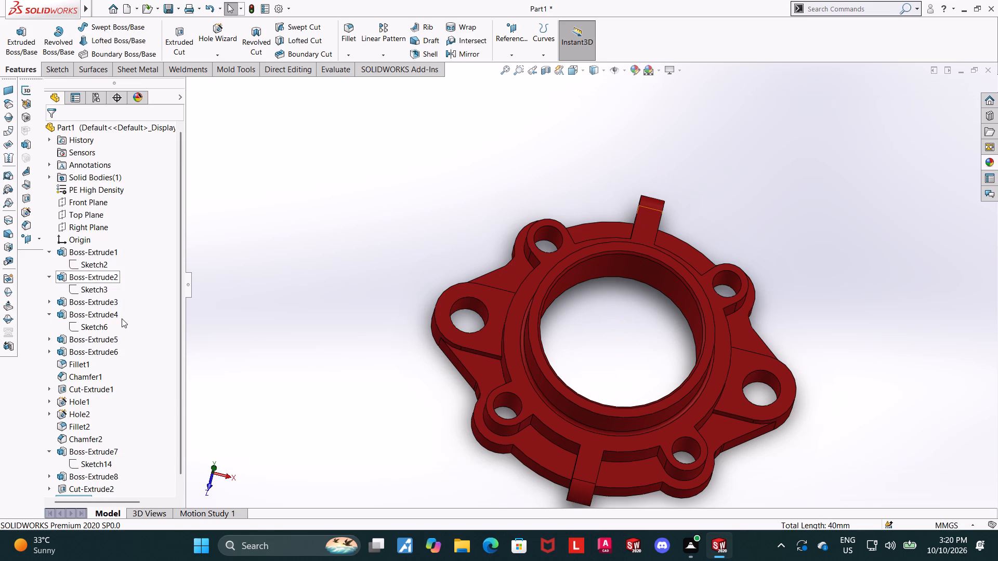
Examine the new fillets between the bolt bosses and lug webs from the top, underneath and close up.
{"action": "left_click", "coordinate": [573, 66]}
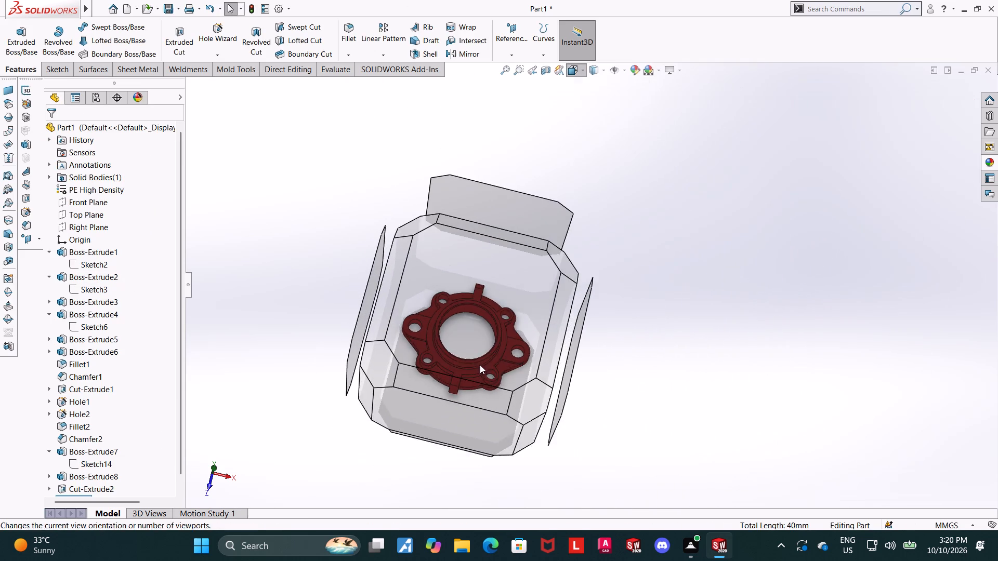
{"action": "left_click", "coordinate": [478, 364]}
{"action": "scroll", "coordinate": [466, 381], "scroll_direction": "down", "scroll_amount": 2}
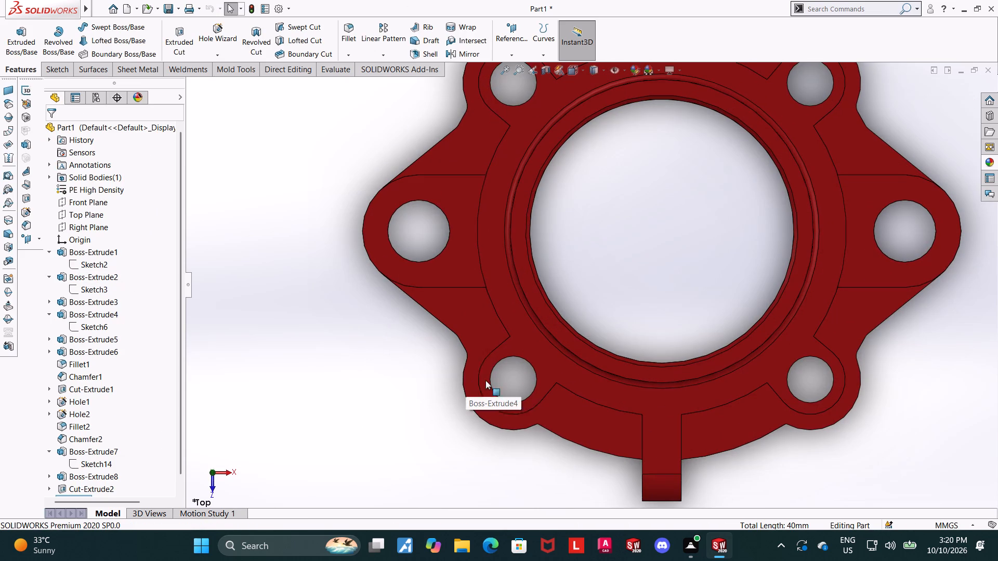
{"action": "scroll", "coordinate": [473, 358], "scroll_direction": "down", "scroll_amount": 6}
{"action": "middle_click_drag", "start_coordinate": [497, 356], "coordinate": [515, 272]}
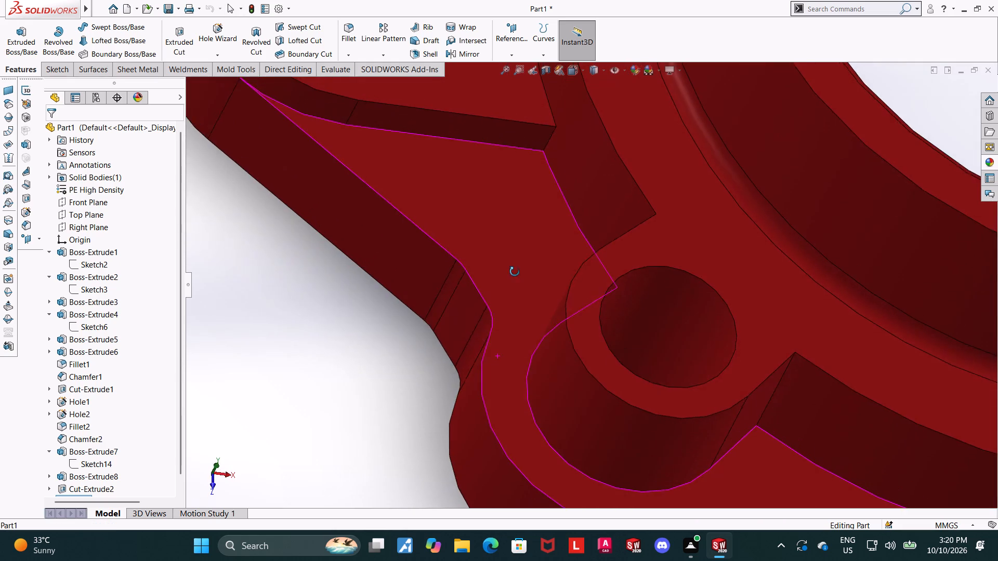
{"action": "middle_click_drag", "start_coordinate": [515, 272], "coordinate": [509, 251]}
{"action": "scroll", "coordinate": [509, 250], "scroll_direction": "up", "scroll_amount": 3}
{"action": "middle_click_drag", "start_coordinate": [520, 338], "coordinate": [506, 394]}
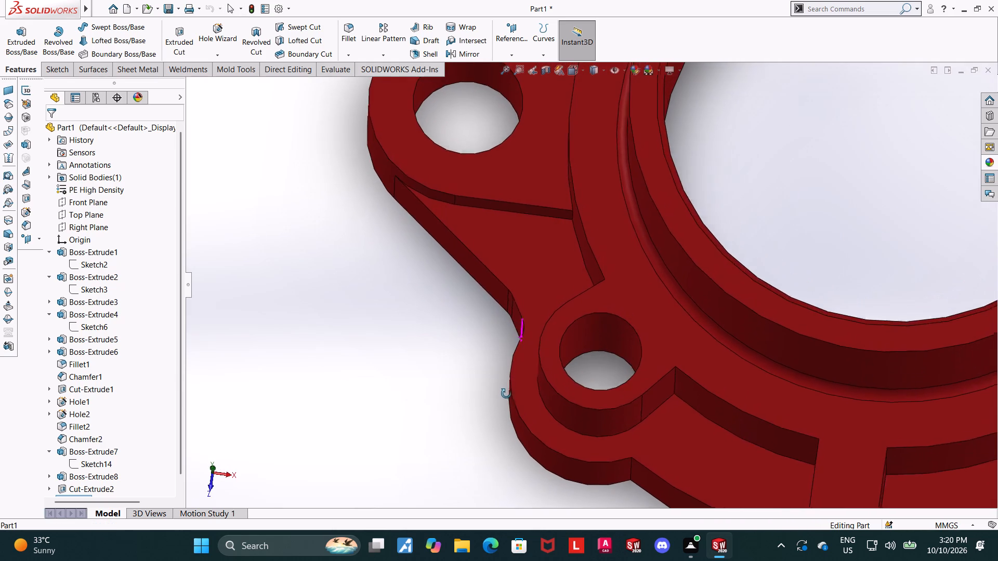
{"action": "middle_click_drag", "start_coordinate": [506, 394], "coordinate": [645, 359]}
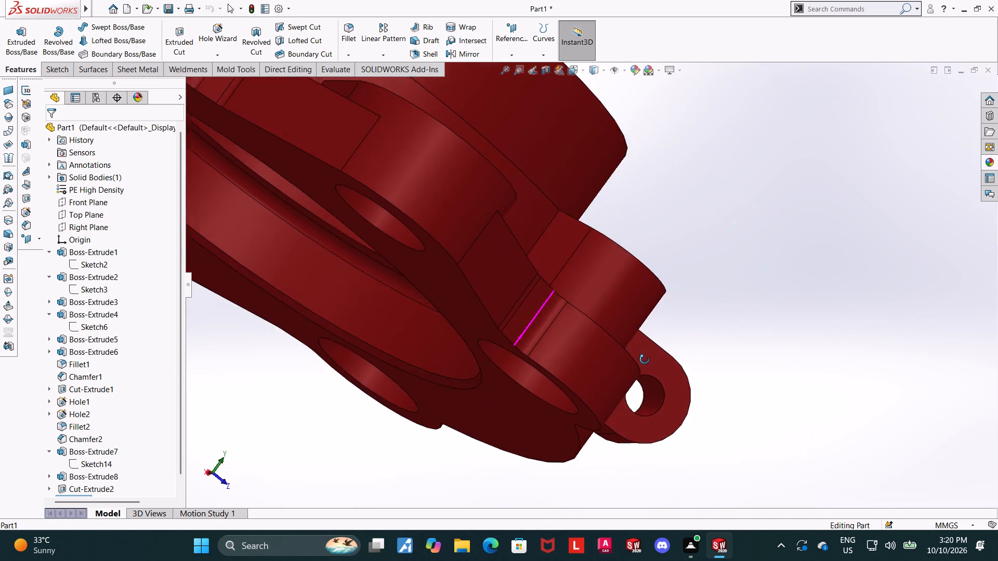
{"action": "middle_click_drag", "start_coordinate": [645, 359], "coordinate": [589, 362]}
{"action": "scroll", "coordinate": [540, 409], "scroll_direction": "up", "scroll_amount": 1}
{"action": "middle_click_drag", "start_coordinate": [534, 411], "coordinate": [484, 421]}
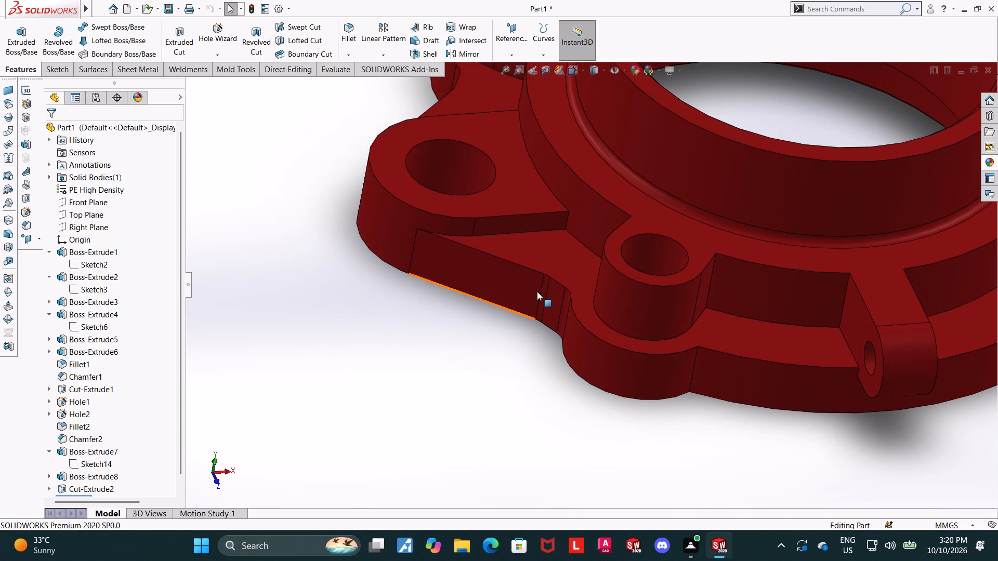
{"action": "middle_click_drag", "start_coordinate": [556, 271], "coordinate": [549, 337]}
{"action": "scroll", "coordinate": [576, 284], "scroll_direction": "down", "scroll_amount": 4}
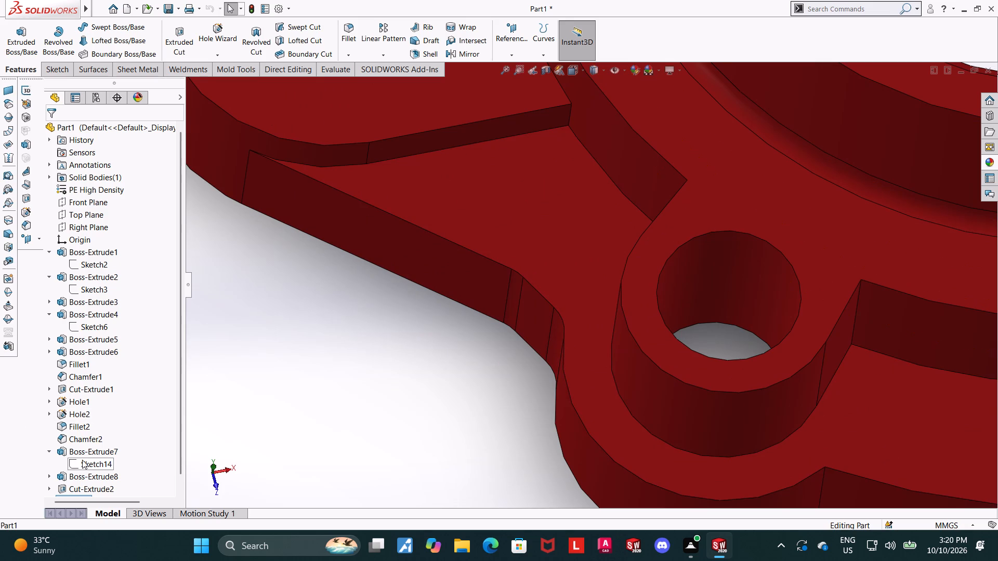
Open the lug outline sketch under Boss-Extrude2 for editing and orient it to the top view.
{"action": "left_click", "coordinate": [76, 288]}
{"action": "left_click", "coordinate": [87, 249]}
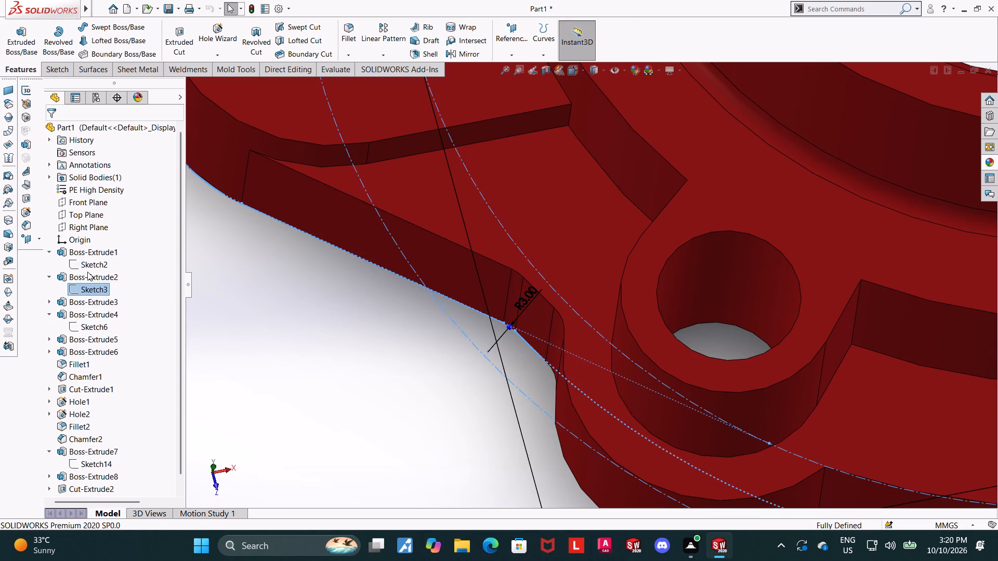
{"action": "left_click", "coordinate": [88, 286]}
{"action": "left_click", "coordinate": [119, 268]}
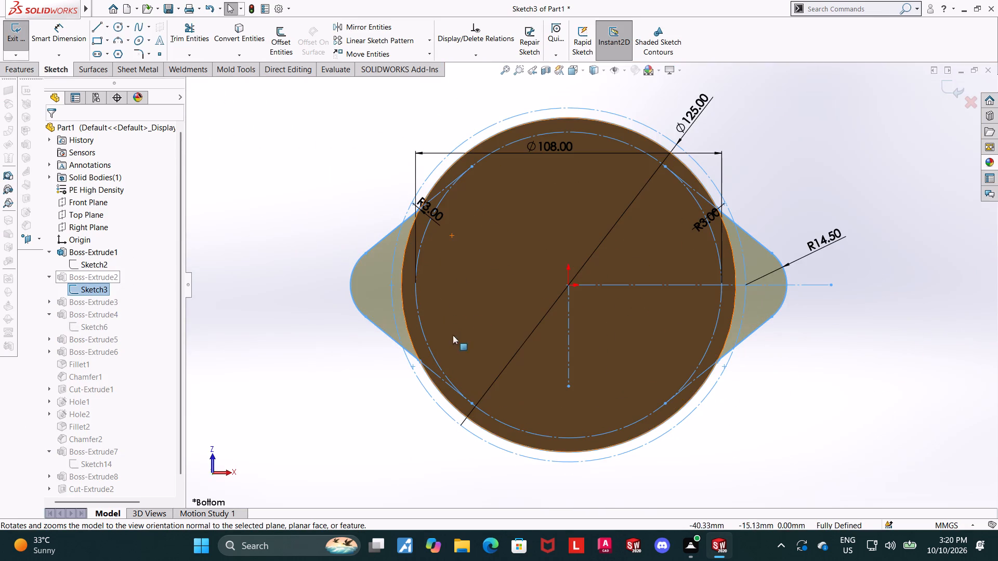
{"action": "middle_click_drag", "start_coordinate": [539, 223], "coordinate": [549, 535]}
{"action": "middle_click_drag", "start_coordinate": [601, 209], "coordinate": [622, 333]}
{"action": "scroll", "coordinate": [451, 385], "scroll_direction": "down", "scroll_amount": 2}
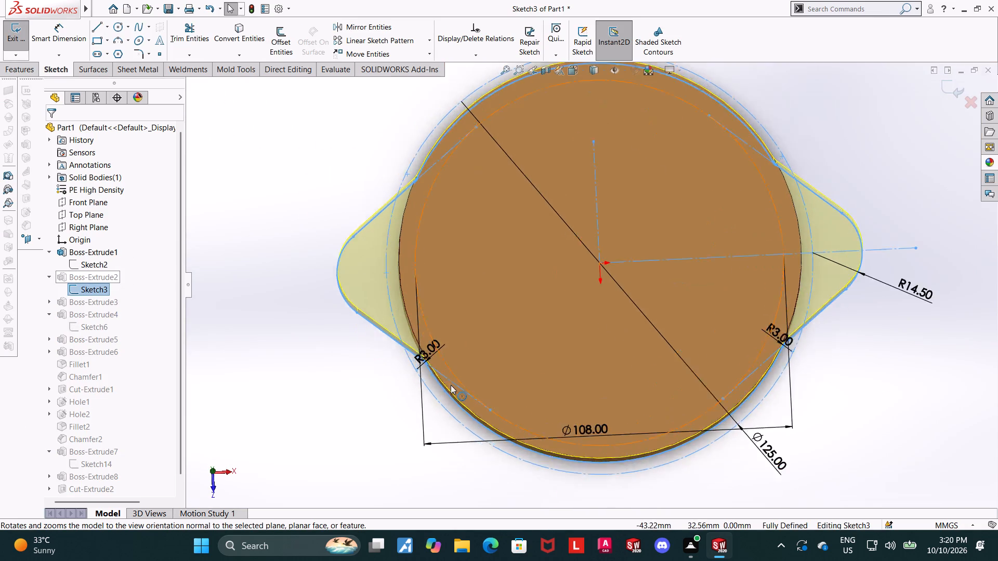
{"action": "scroll", "coordinate": [451, 385], "scroll_direction": "down", "scroll_amount": 1}
{"action": "left_click", "coordinate": [572, 67]}
{"action": "left_click", "coordinate": [456, 318]}
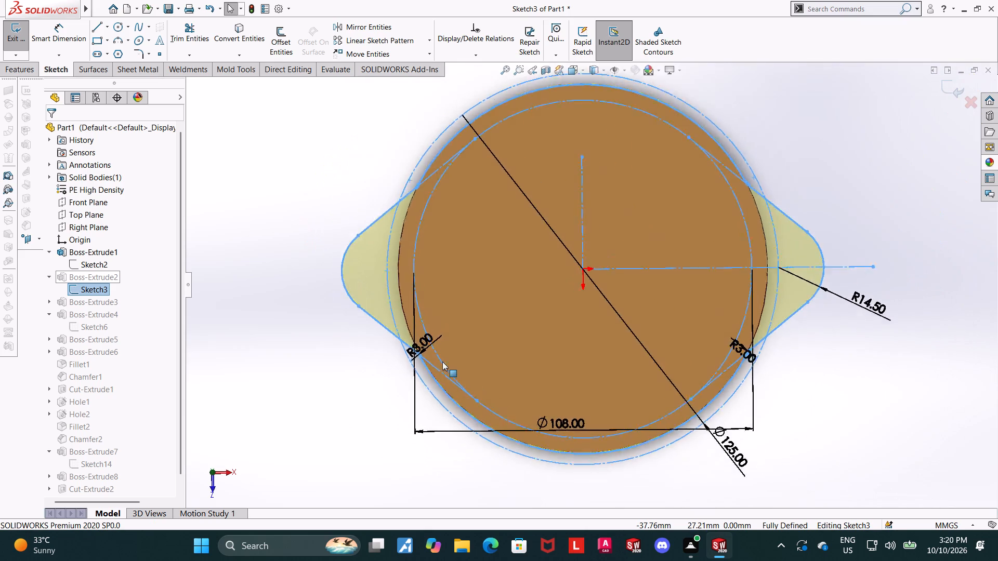
Trim away the R3 transition arc where the left lug's front edge meets the ring outline.
{"action": "scroll", "coordinate": [435, 359], "scroll_direction": "down", "scroll_amount": 6}
{"action": "scroll", "coordinate": [432, 346], "scroll_direction": "down", "scroll_amount": 15}
{"action": "scroll", "coordinate": [447, 272], "scroll_direction": "down", "scroll_amount": 5}
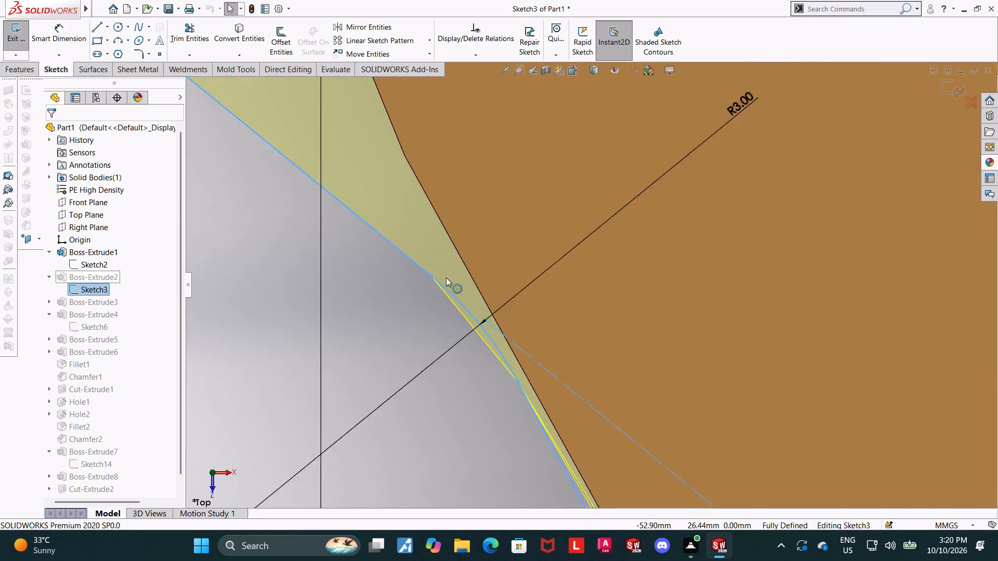
{"action": "key", "text": "Escape"}
{"action": "left_click", "coordinate": [186, 32]}
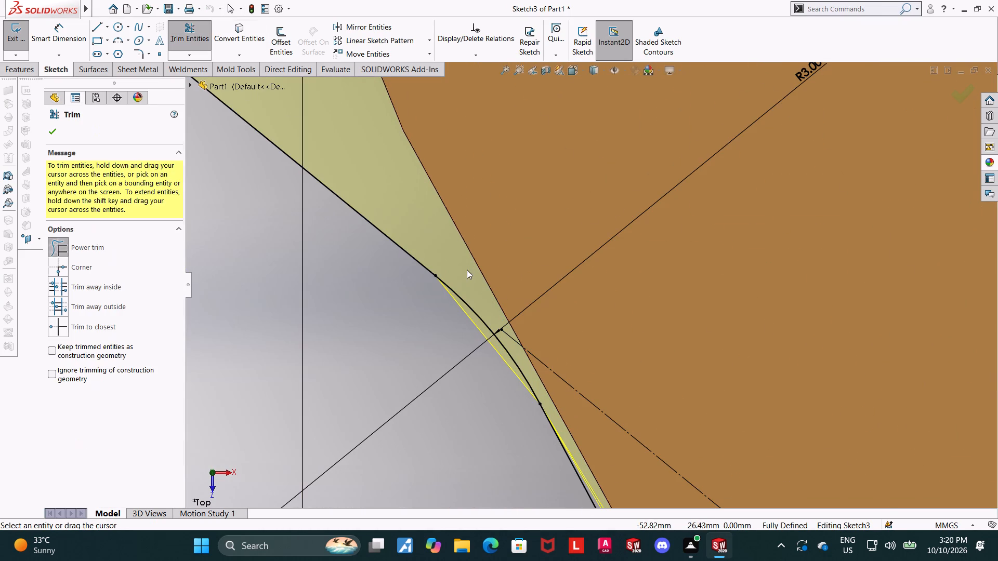
{"action": "left_click_drag", "start_coordinate": [476, 281], "coordinate": [463, 331]}
{"action": "scroll", "coordinate": [462, 321], "scroll_direction": "up", "scroll_amount": 4}
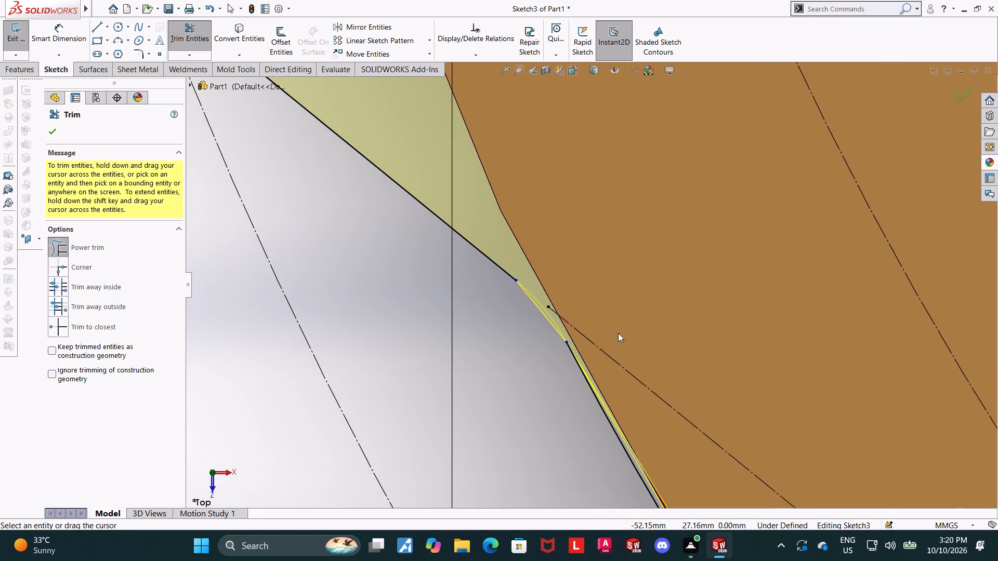
{"action": "scroll", "coordinate": [636, 336], "scroll_direction": "up", "scroll_amount": 4}
{"action": "scroll", "coordinate": [636, 336], "scroll_direction": "down", "scroll_amount": 6}
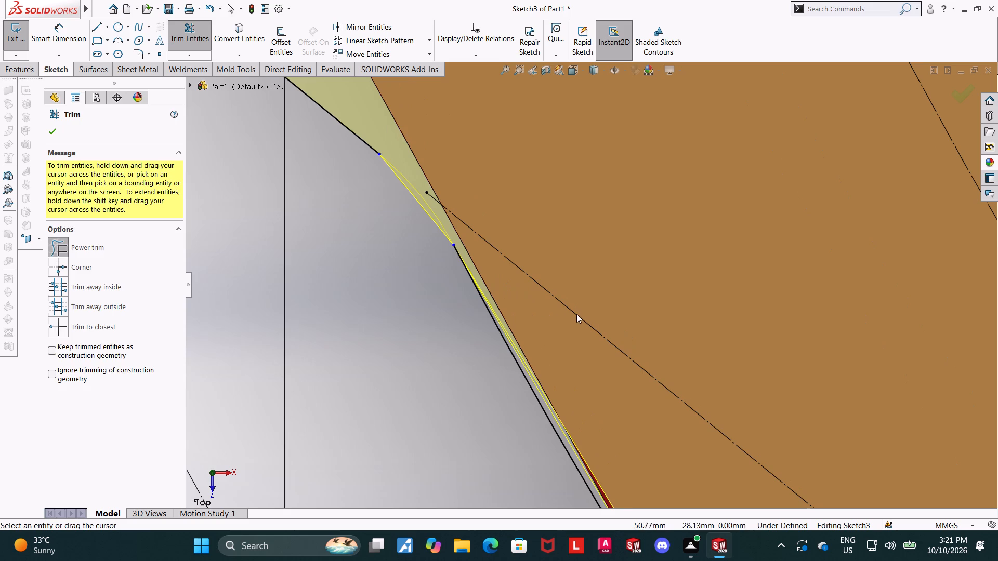
{"action": "key", "text": "Escape"}
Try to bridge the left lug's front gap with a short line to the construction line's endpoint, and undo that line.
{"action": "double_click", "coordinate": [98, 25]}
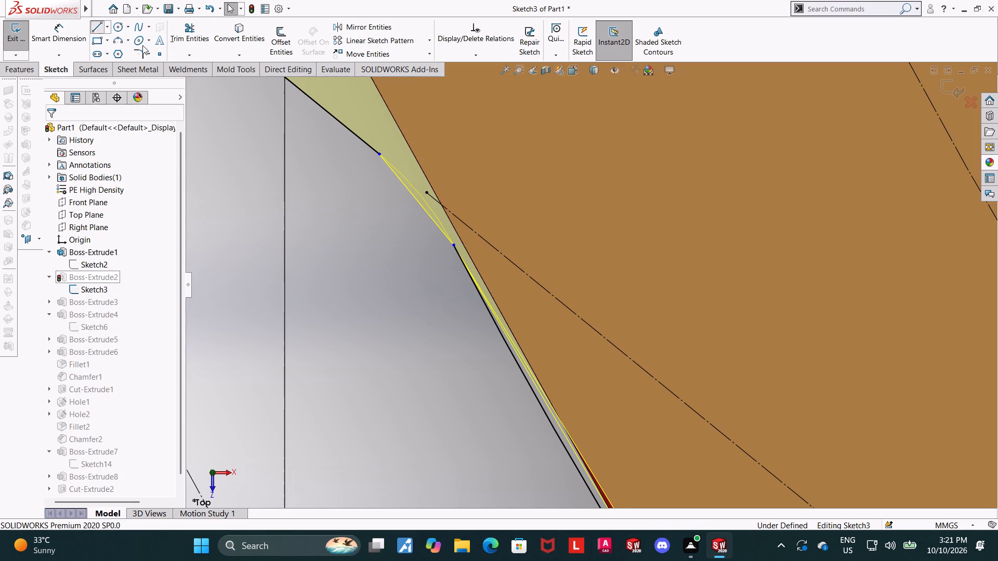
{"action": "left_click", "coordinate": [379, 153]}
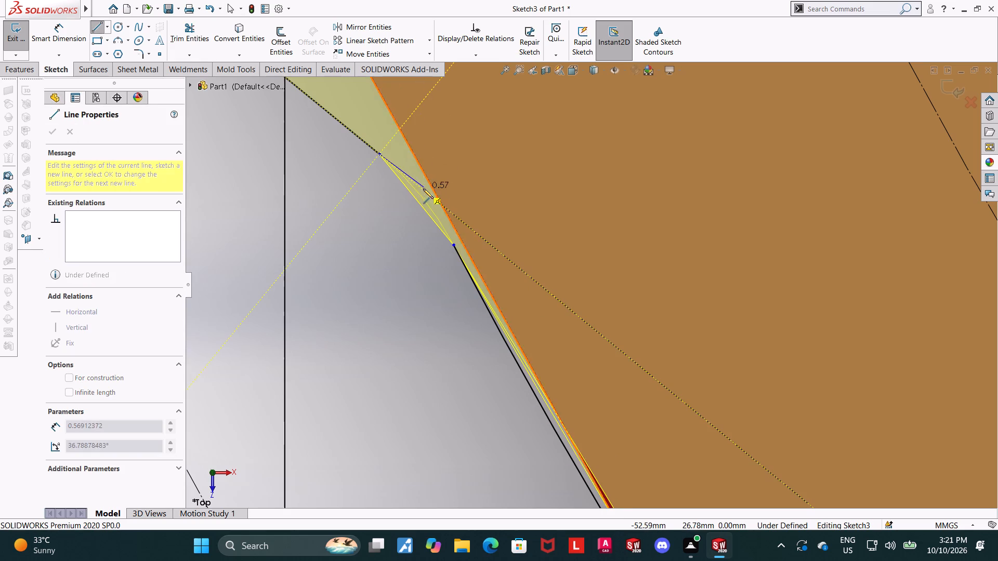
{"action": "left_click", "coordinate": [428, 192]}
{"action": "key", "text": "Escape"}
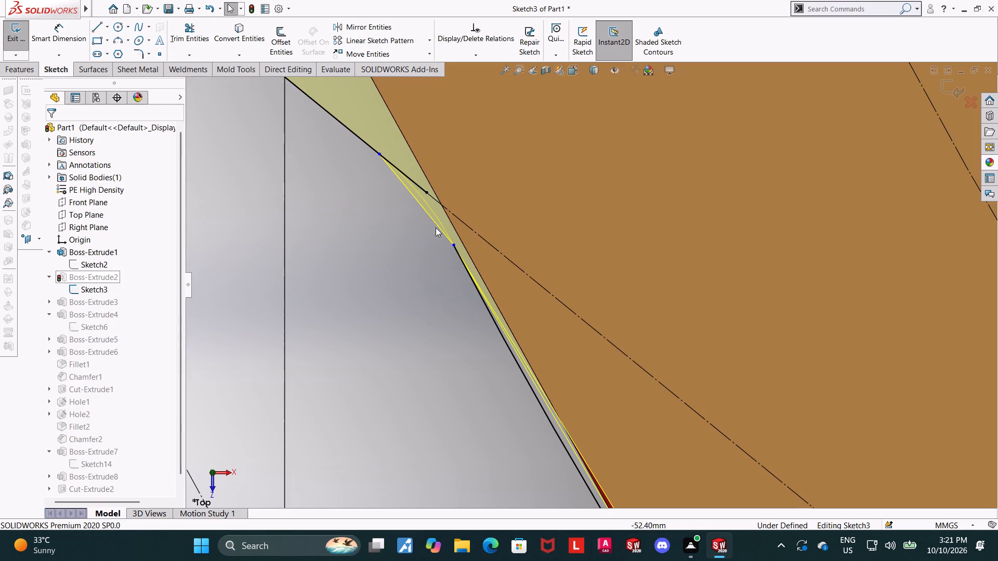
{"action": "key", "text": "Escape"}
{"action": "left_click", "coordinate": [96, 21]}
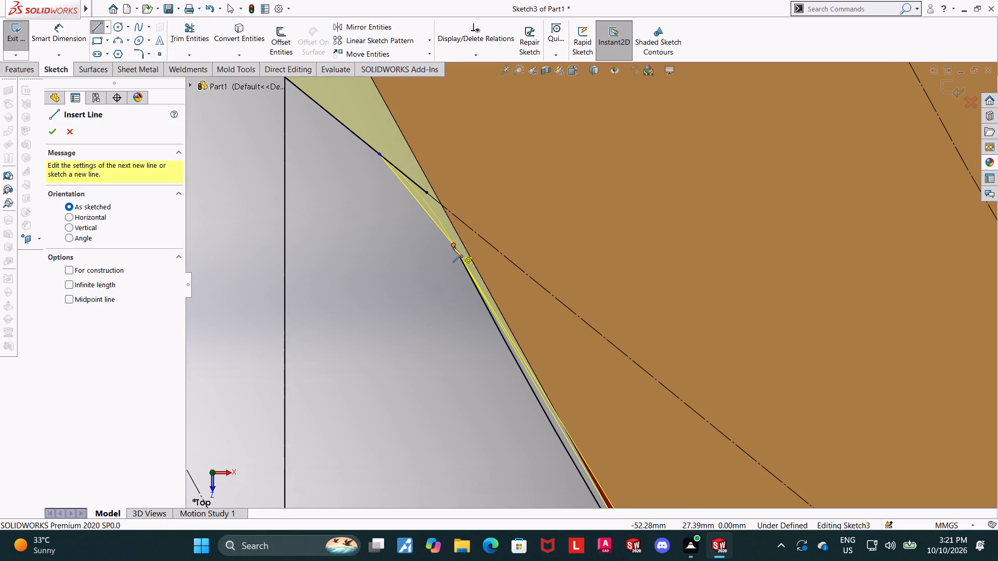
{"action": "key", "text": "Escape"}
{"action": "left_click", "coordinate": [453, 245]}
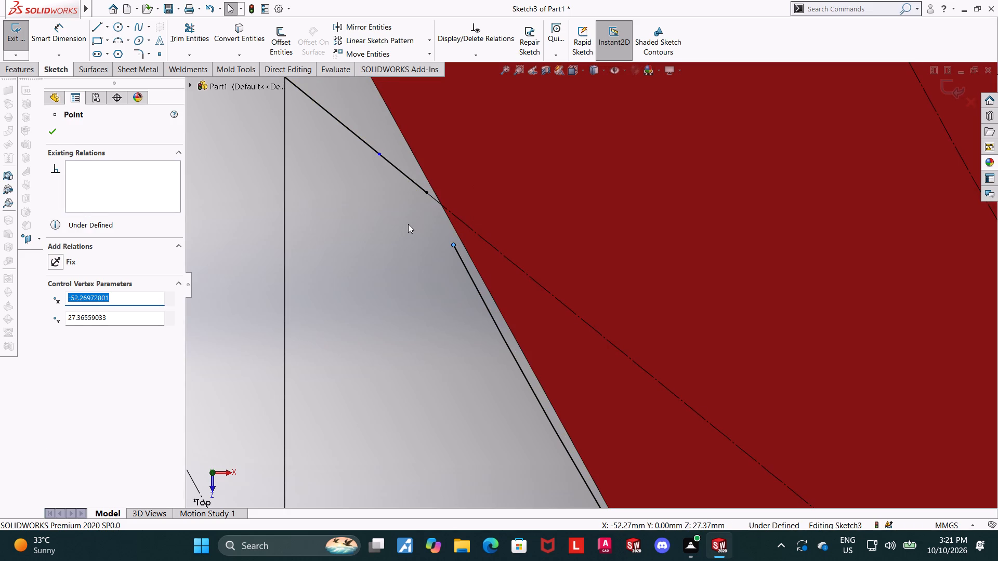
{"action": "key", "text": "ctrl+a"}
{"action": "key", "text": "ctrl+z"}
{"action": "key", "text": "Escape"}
Merge the open ends of the left lug's front edge and the ring arc with the construction line's endpoint.
{"action": "left_click", "coordinate": [378, 153]}
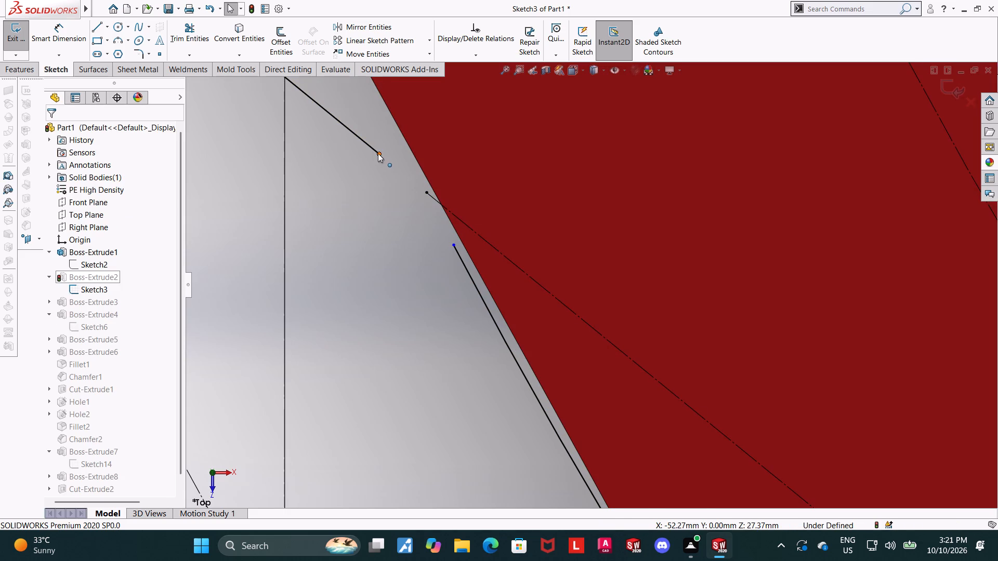
{"action": "left_click", "coordinate": [424, 193], "text": "ctrl"}
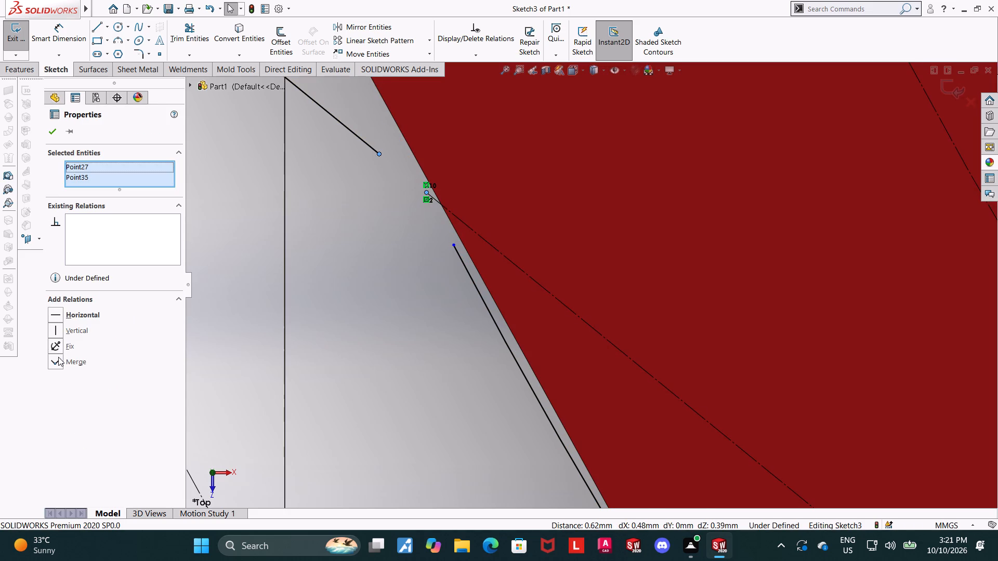
{"action": "left_click", "coordinate": [58, 357]}
{"action": "left_click", "coordinate": [392, 310]}
{"action": "left_click", "coordinate": [456, 244]}
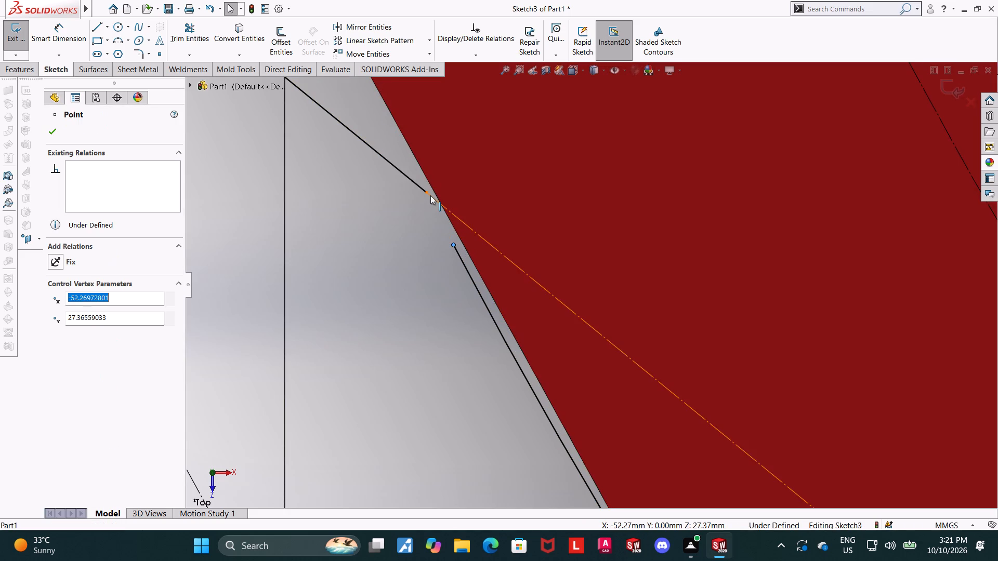
{"action": "left_click", "coordinate": [427, 193], "text": "ctrl"}
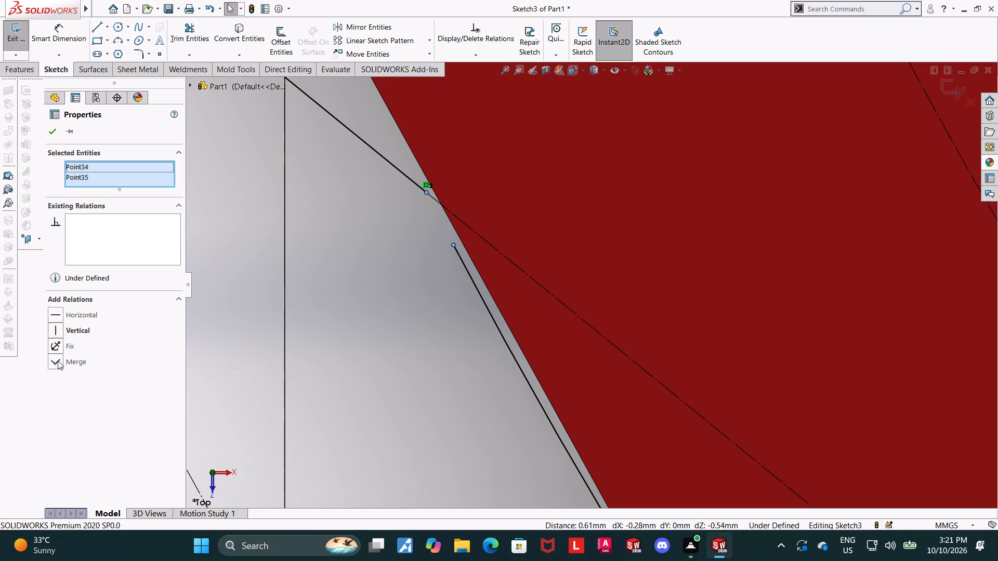
{"action": "left_click", "coordinate": [57, 360]}
{"action": "key", "text": "Escape"}
{"action": "key", "text": "Escape"}
Trim away the transition arc where the left lug's rear edge meets the ring outline.
{"action": "scroll", "coordinate": [314, 303], "scroll_direction": "up", "scroll_amount": 19}
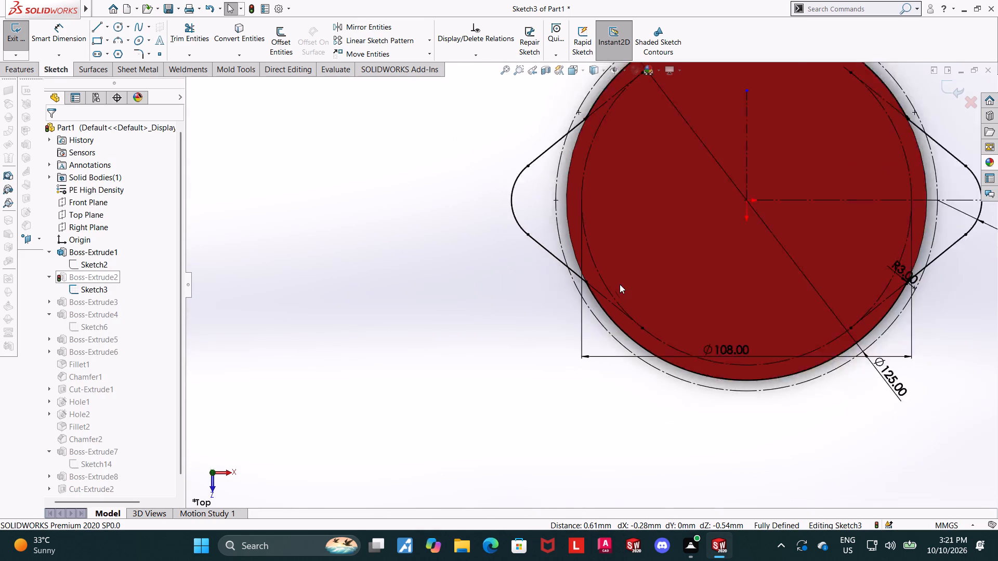
{"action": "scroll", "coordinate": [620, 284], "scroll_direction": "up", "scroll_amount": 2}
{"action": "scroll", "coordinate": [618, 161], "scroll_direction": "down", "scroll_amount": 9}
{"action": "scroll", "coordinate": [522, 279], "scroll_direction": "down", "scroll_amount": 2}
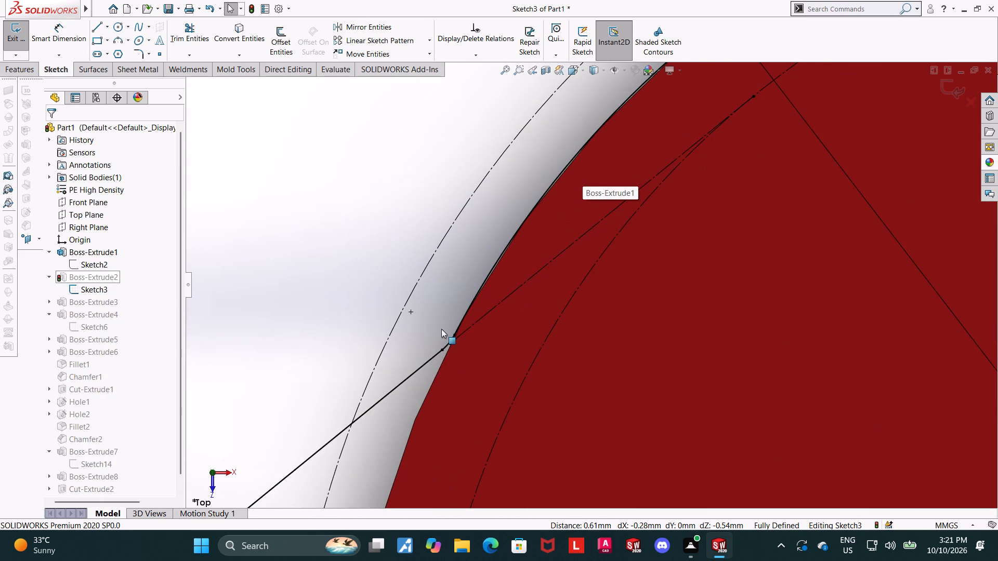
{"action": "scroll", "coordinate": [444, 358], "scroll_direction": "down", "scroll_amount": 11}
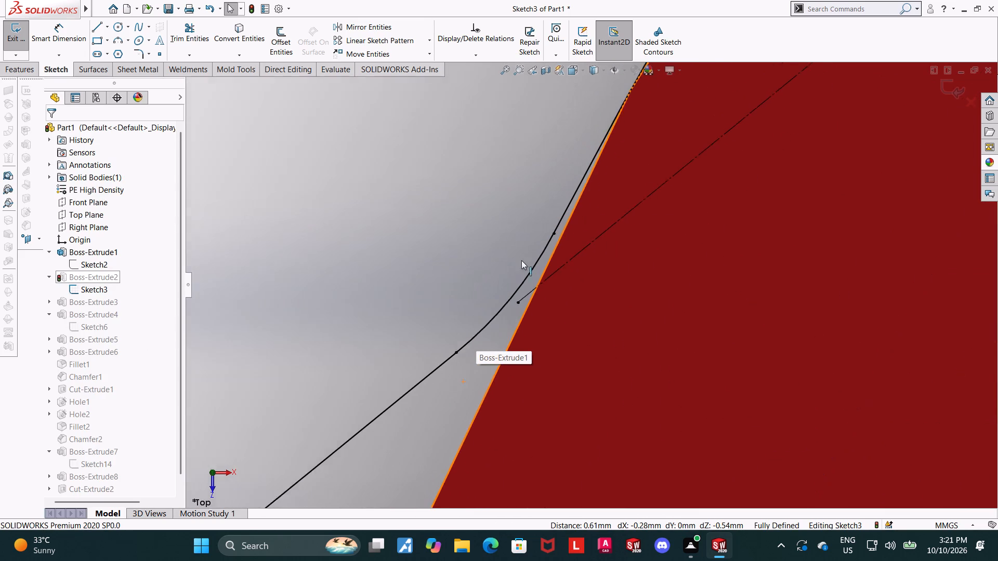
{"action": "scroll", "coordinate": [521, 260], "scroll_direction": "down", "scroll_amount": 1}
{"action": "left_click", "coordinate": [176, 28]}
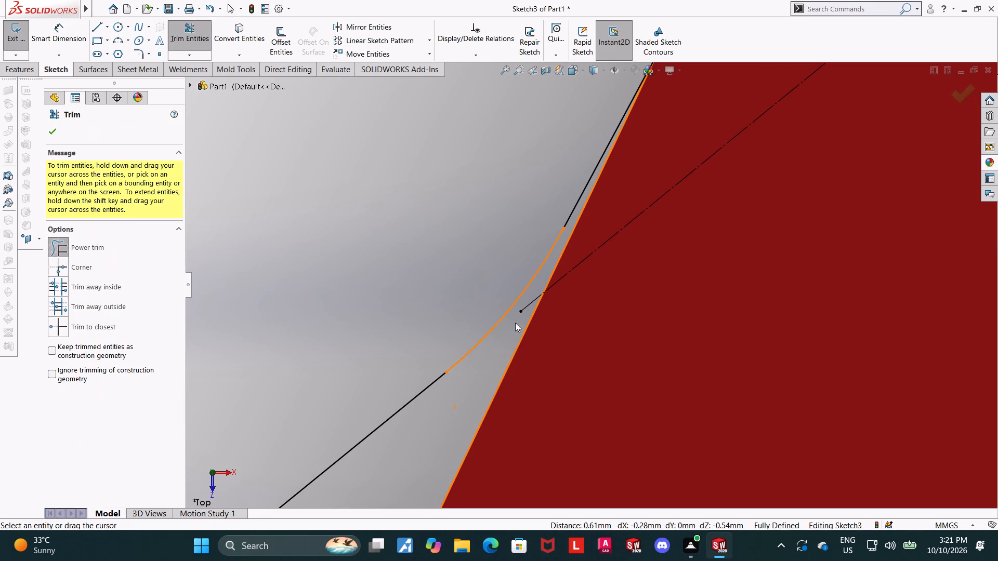
{"action": "left_click_drag", "start_coordinate": [508, 322], "coordinate": [477, 278]}
{"action": "key", "text": "Escape"}
Merge the open ends of the ring arc and the left lug's rear edge with the construction line's endpoint.
{"action": "left_click", "coordinate": [562, 231]}
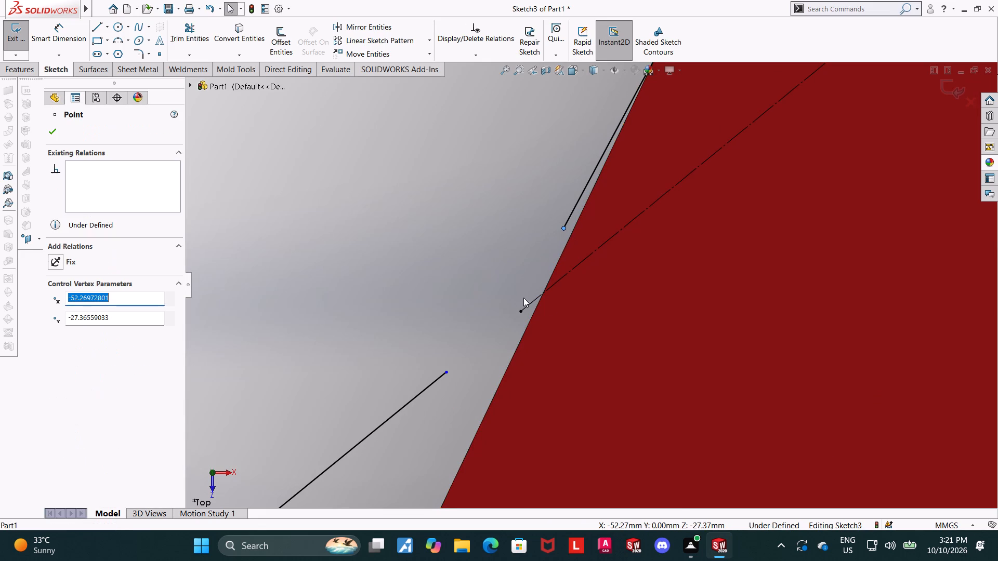
{"action": "left_click", "coordinate": [520, 312], "text": "ctrl"}
{"action": "left_click", "coordinate": [57, 362]}
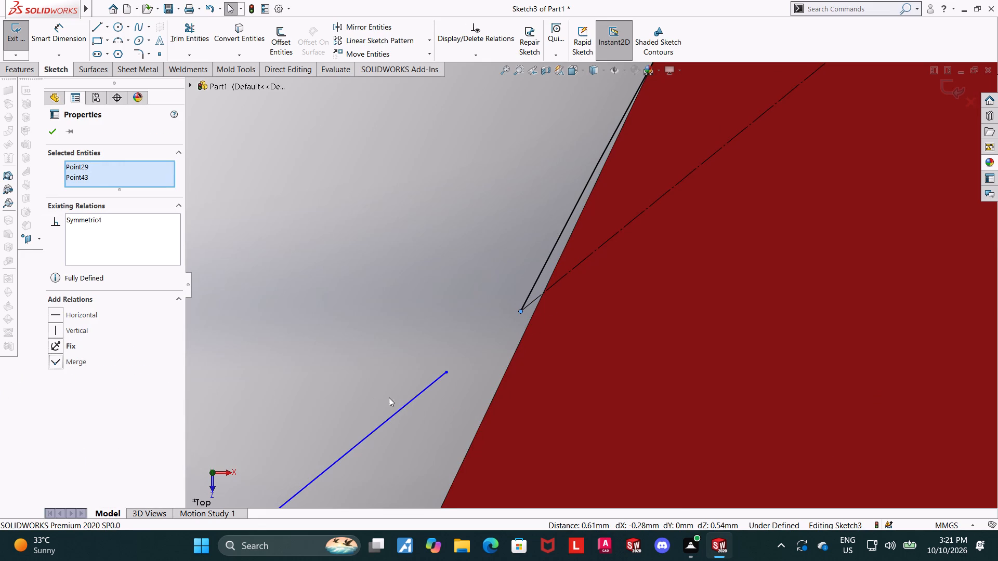
{"action": "left_click", "coordinate": [448, 336]}
{"action": "left_click", "coordinate": [445, 371]}
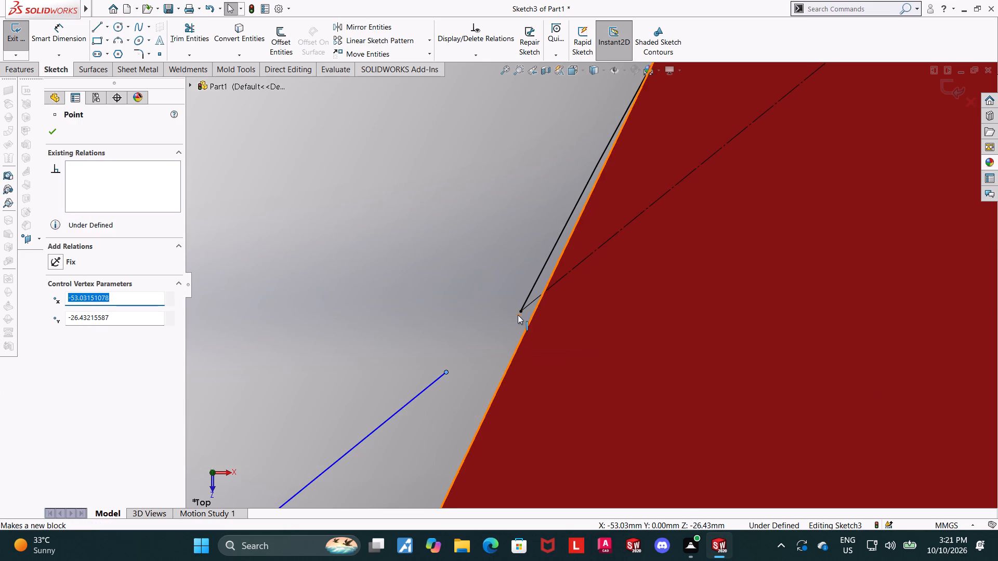
{"action": "left_click", "coordinate": [518, 312], "text": "ctrl"}
{"action": "left_click", "coordinate": [58, 356]}
{"action": "scroll", "coordinate": [234, 357], "scroll_direction": "up", "scroll_amount": 3}
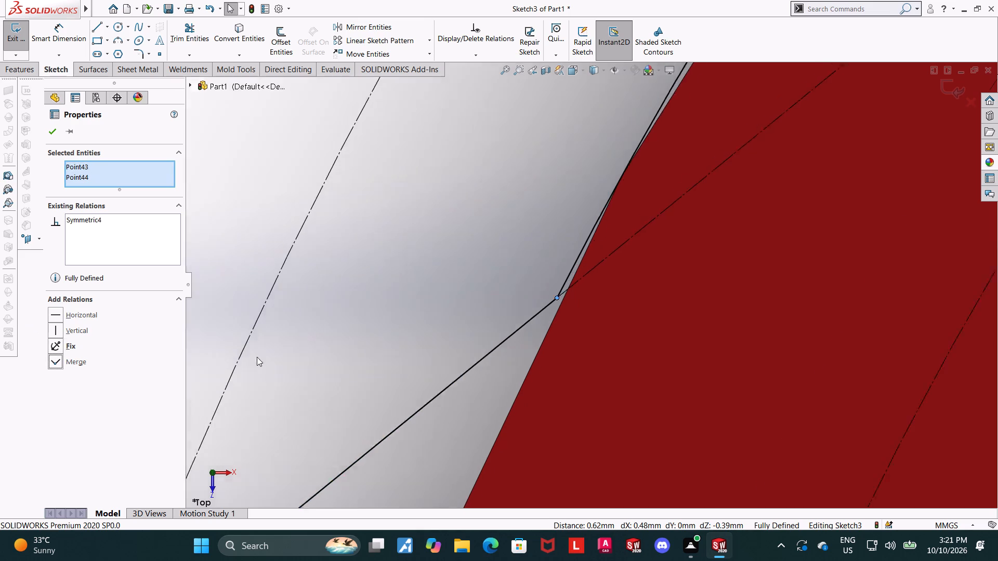
{"action": "scroll", "coordinate": [257, 357], "scroll_direction": "up", "scroll_amount": 20}
{"action": "scroll", "coordinate": [257, 357], "scroll_direction": "up", "scroll_amount": 1}
{"action": "scroll", "coordinate": [811, 293], "scroll_direction": "down", "scroll_amount": 8}
{"action": "key", "text": "Escape"}
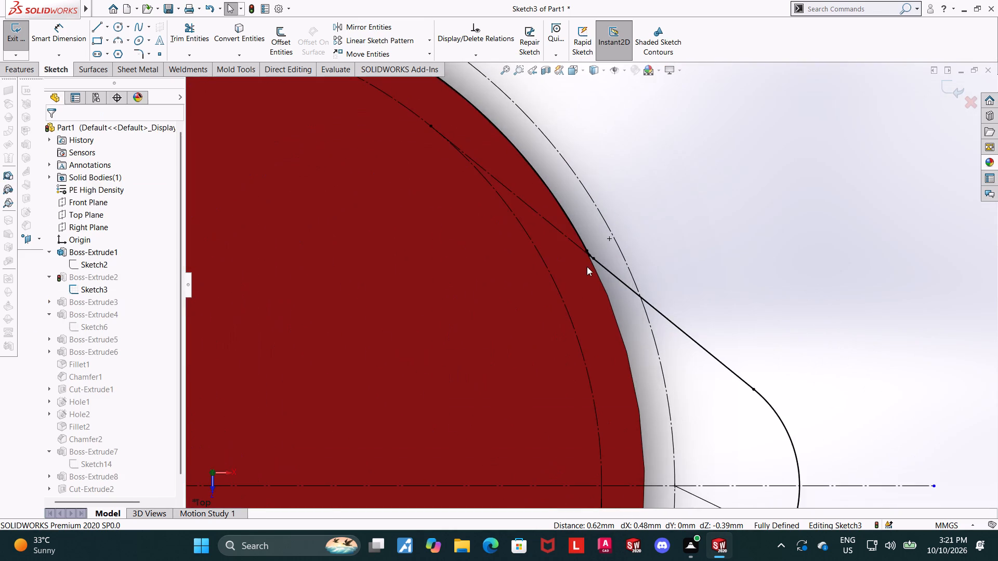
Trim away the transition arc where the right lug's rear edge meets the ring outline.
{"action": "scroll", "coordinate": [604, 236], "scroll_direction": "down", "scroll_amount": 15}
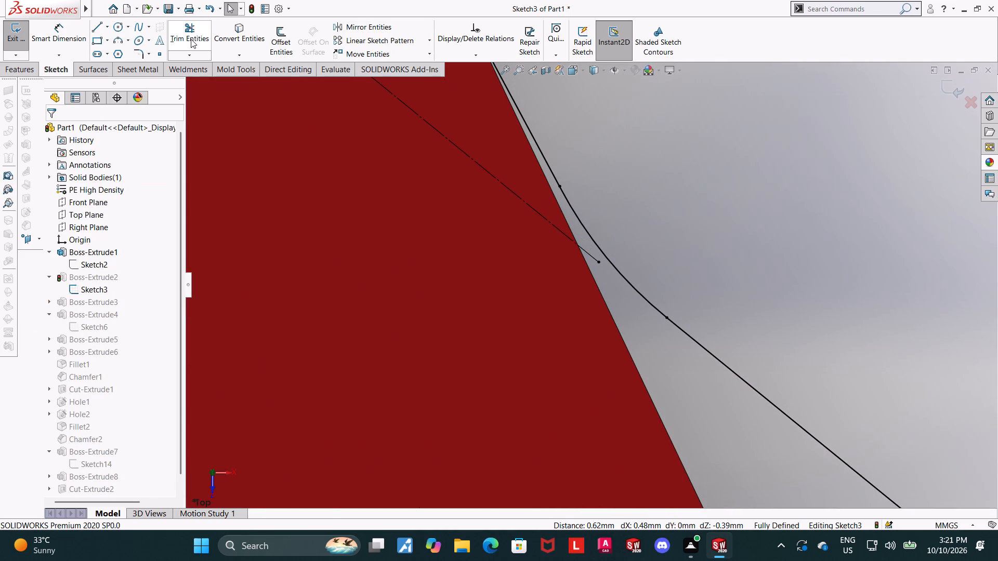
{"action": "left_click", "coordinate": [191, 38]}
{"action": "left_click_drag", "start_coordinate": [615, 226], "coordinate": [587, 238]}
{"action": "key", "text": "Escape"}
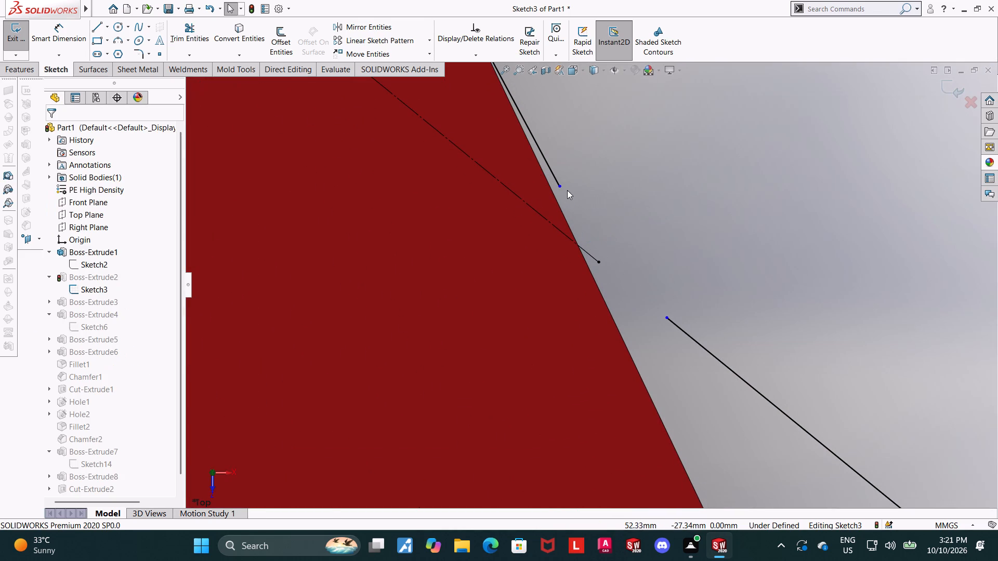
Merge the open ends of the ring arc and the right lug's rear edge with the construction line's endpoint.
{"action": "left_click", "coordinate": [557, 188]}
{"action": "left_click", "coordinate": [600, 261], "text": "ctrl"}
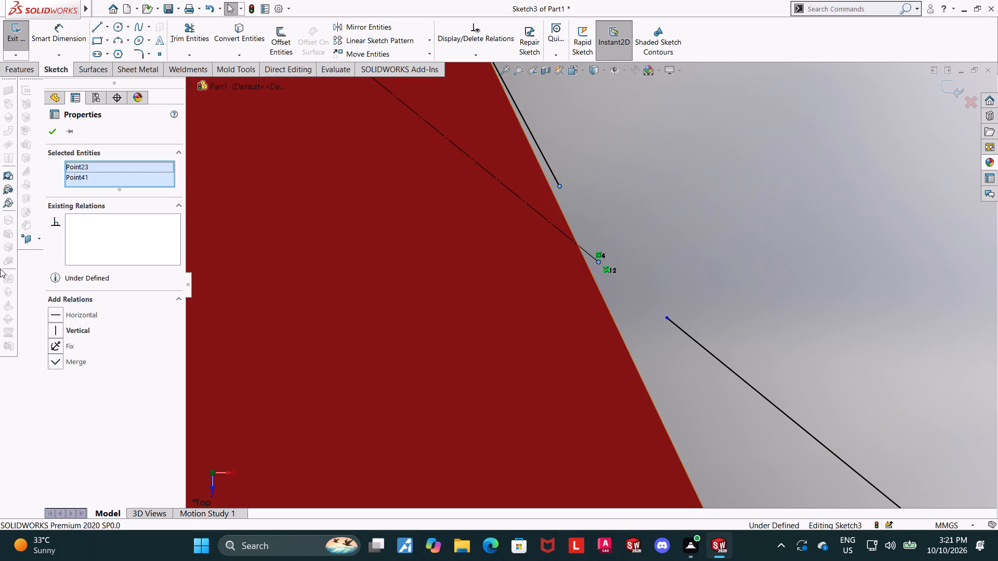
{"action": "left_click", "coordinate": [55, 358]}
{"action": "key", "text": "Escape"}
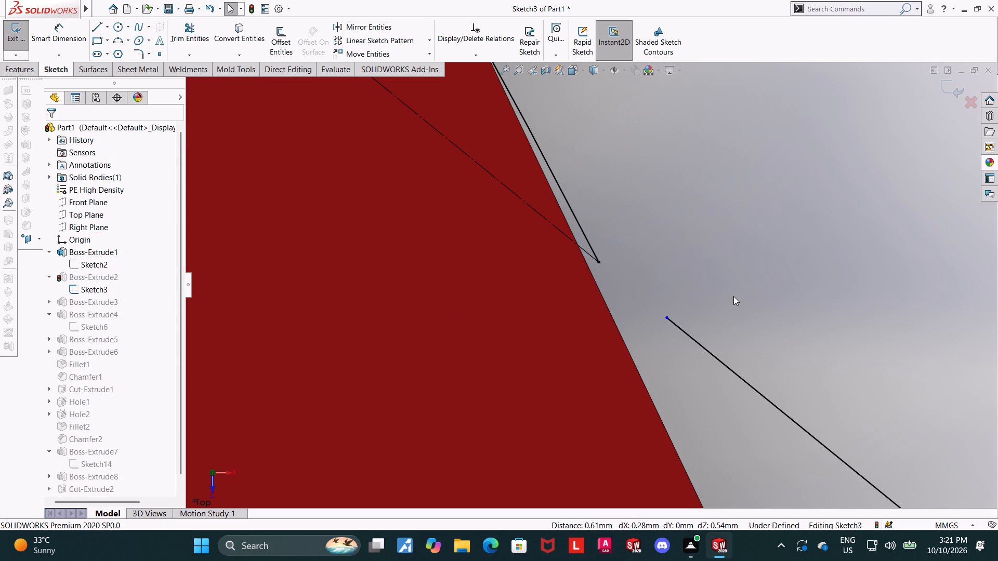
{"action": "left_click", "coordinate": [664, 318]}
{"action": "left_click", "coordinate": [596, 265], "text": "ctrl"}
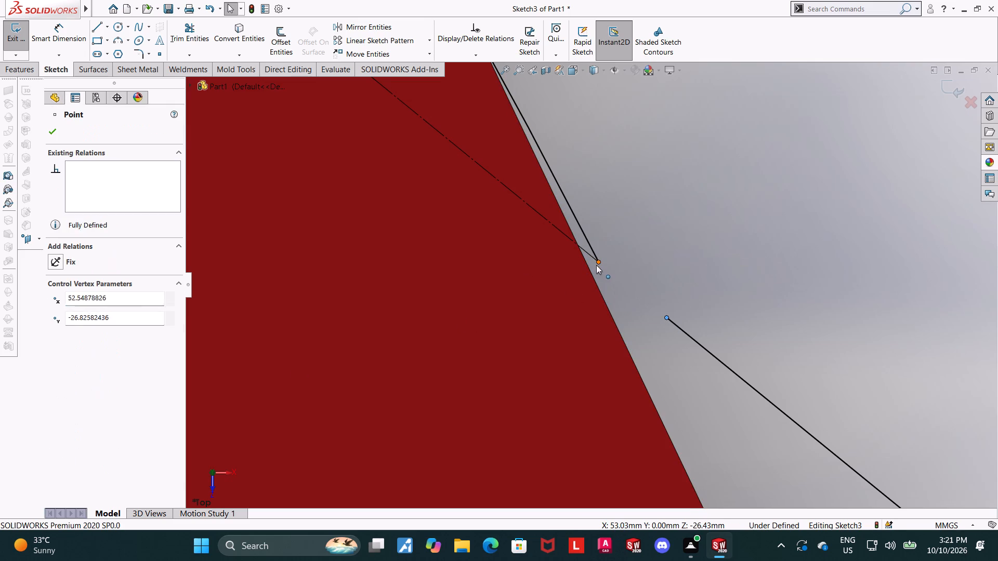
{"action": "left_click", "coordinate": [53, 363]}
{"action": "scroll", "coordinate": [370, 332], "scroll_direction": "up", "scroll_amount": 16}
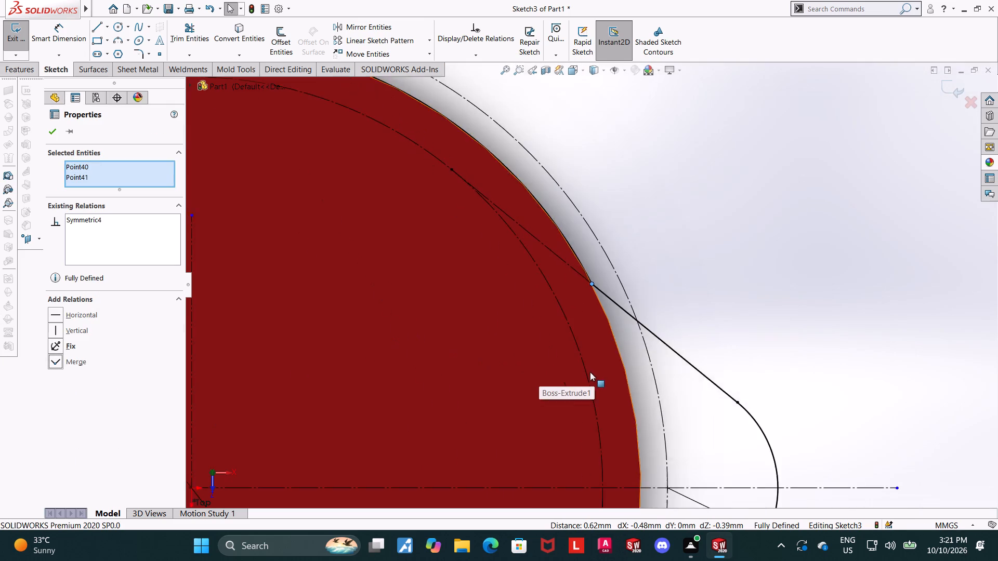
{"action": "scroll", "coordinate": [590, 372], "scroll_direction": "up", "scroll_amount": 8}
{"action": "scroll", "coordinate": [594, 381], "scroll_direction": "down", "scroll_amount": 7}
{"action": "scroll", "coordinate": [585, 311], "scroll_direction": "down", "scroll_amount": 5}
{"action": "key", "text": "Escape"}
{"action": "scroll", "coordinate": [592, 278], "scroll_direction": "down", "scroll_amount": 5}
{"action": "key", "text": "Escape"}
Trim away the R3 transition arc where the right lug's front edge meets the ring outline.
{"action": "scroll", "coordinate": [579, 282], "scroll_direction": "down", "scroll_amount": 5}
{"action": "scroll", "coordinate": [517, 359], "scroll_direction": "down", "scroll_amount": 3}
{"action": "scroll", "coordinate": [510, 374], "scroll_direction": "up", "scroll_amount": 5}
{"action": "scroll", "coordinate": [546, 343], "scroll_direction": "down", "scroll_amount": 5}
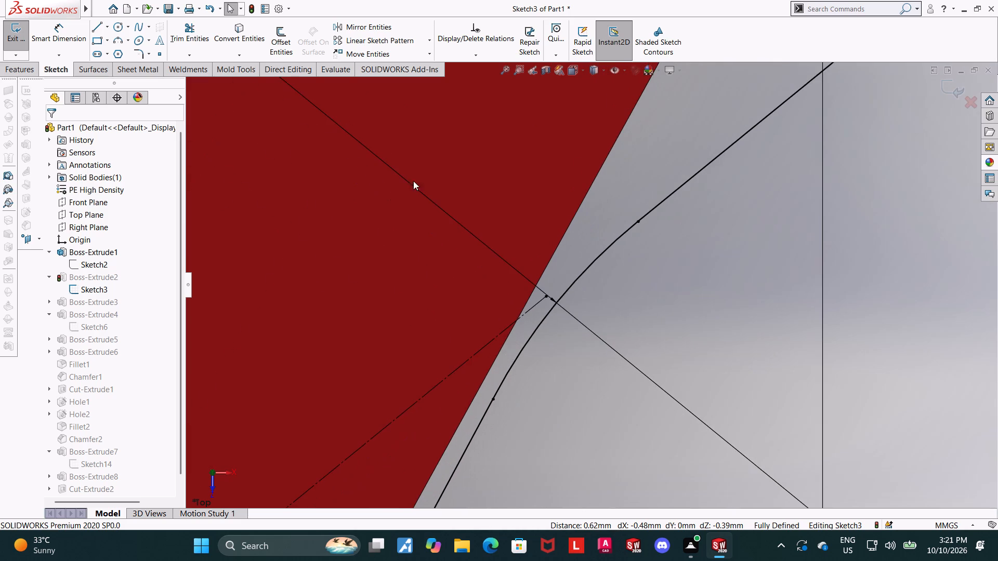
{"action": "scroll", "coordinate": [658, 354], "scroll_direction": "down", "scroll_amount": 4}
{"action": "left_click", "coordinate": [182, 40]}
{"action": "scroll", "coordinate": [509, 319], "scroll_direction": "up", "scroll_amount": 5}
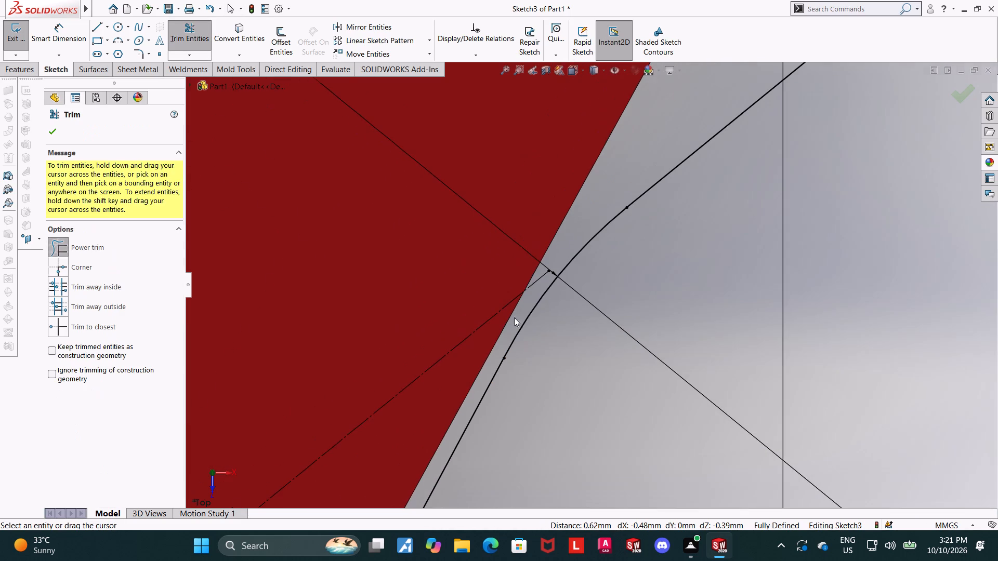
{"action": "left_click_drag", "start_coordinate": [592, 256], "coordinate": [574, 226]}
{"action": "key", "text": "Escape"}
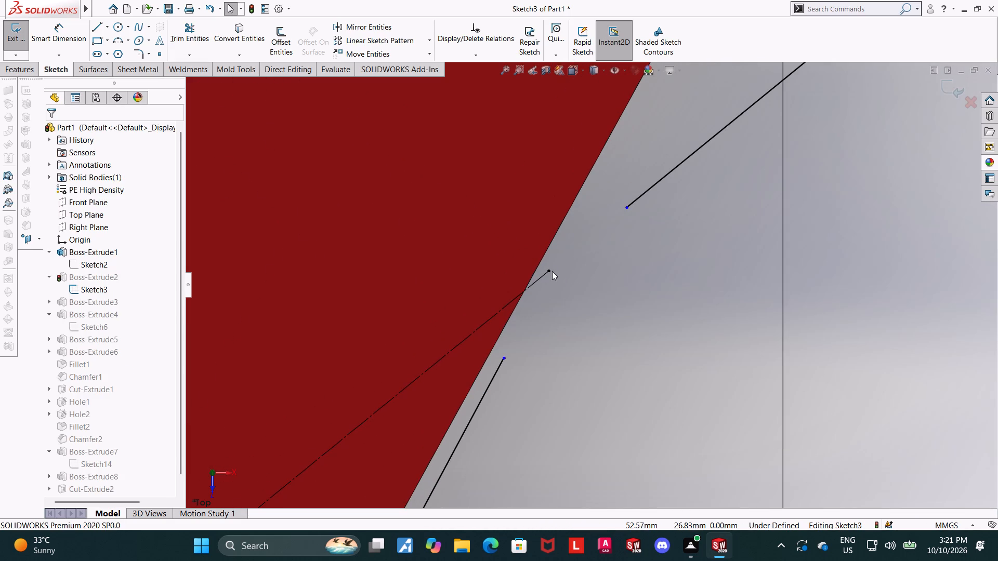
Merge the open ends of the ring arc and the right lug's front edge with the construction line's endpoint.
{"action": "left_click", "coordinate": [550, 271]}
{"action": "left_click", "coordinate": [506, 359], "text": "ctrl"}
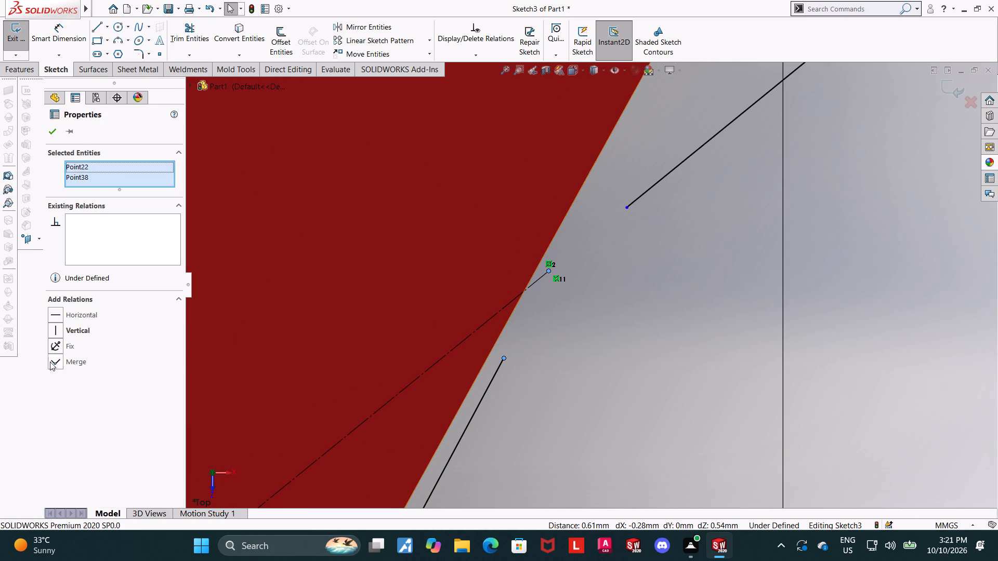
{"action": "left_click", "coordinate": [55, 364]}
{"action": "key", "text": "Escape"}
{"action": "left_click", "coordinate": [621, 211]}
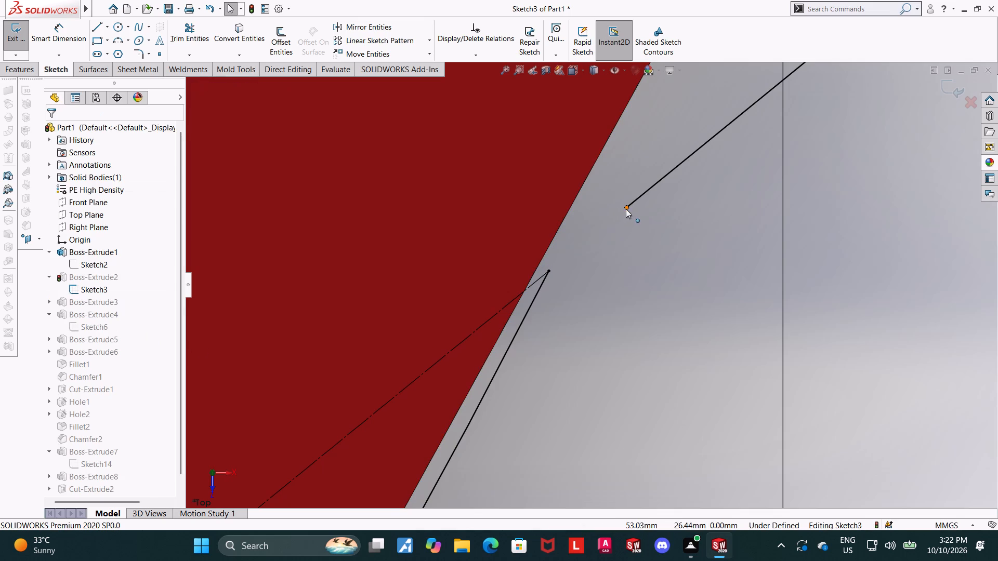
{"action": "left_click", "coordinate": [626, 209]}
{"action": "left_click", "coordinate": [547, 272], "text": "ctrl"}
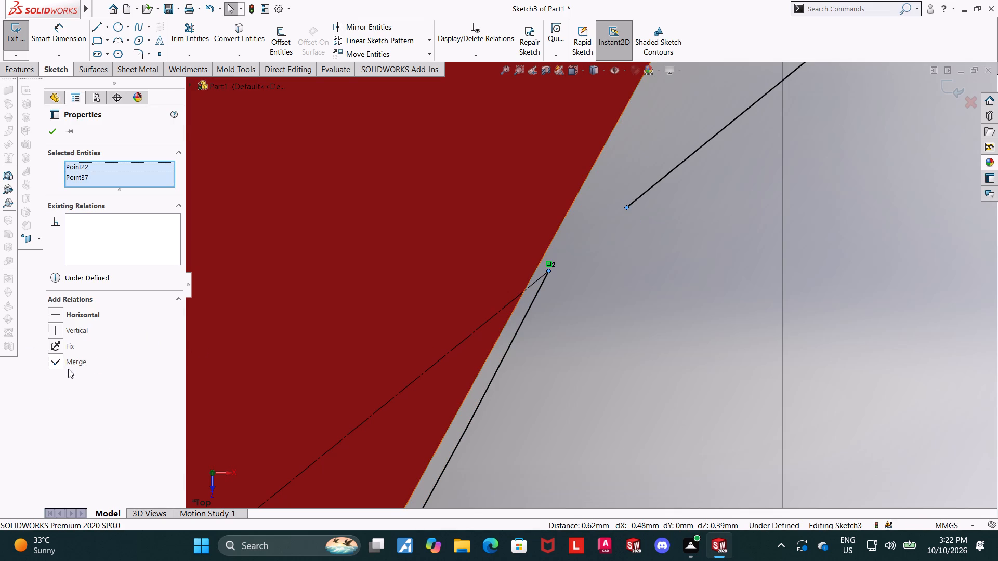
{"action": "left_click", "coordinate": [58, 364]}
{"action": "left_click", "coordinate": [48, 137]}
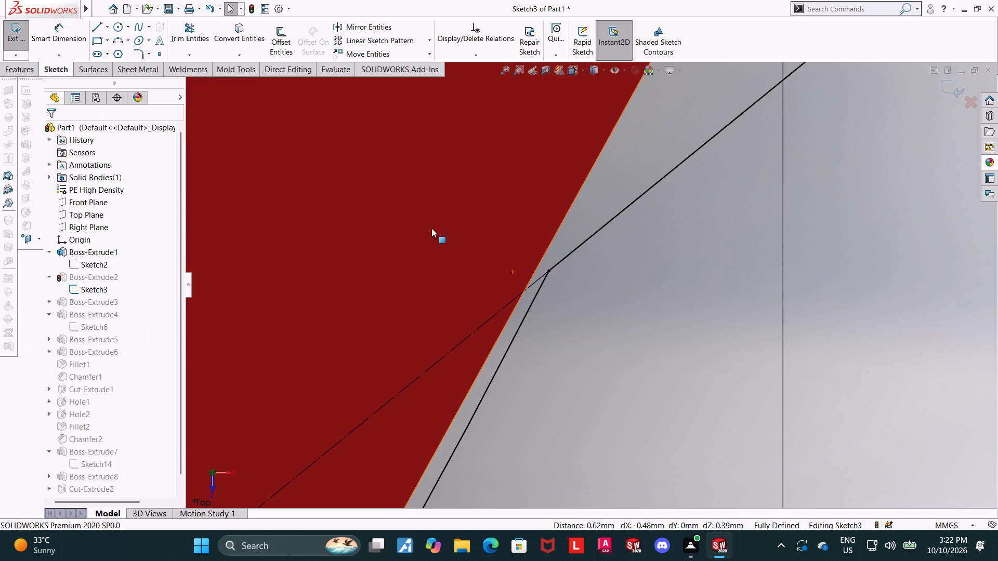
Exit the lug sketch and rebuild the part.
{"action": "scroll", "coordinate": [516, 256], "scroll_direction": "up", "scroll_amount": 20}
{"action": "scroll", "coordinate": [516, 256], "scroll_direction": "up", "scroll_amount": 3}
{"action": "scroll", "coordinate": [544, 216], "scroll_direction": "up", "scroll_amount": 2}
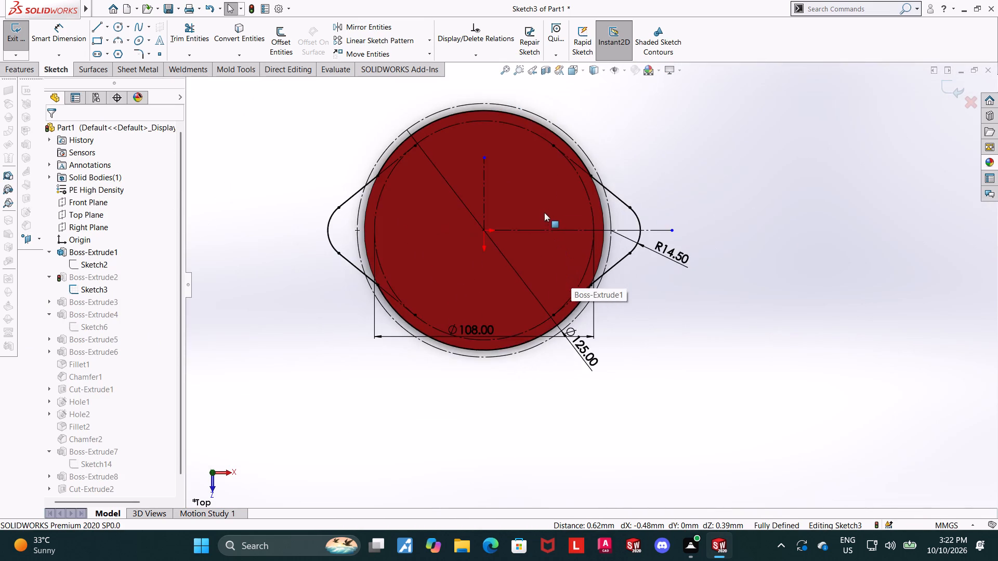
{"action": "scroll", "coordinate": [533, 168], "scroll_direction": "down", "scroll_amount": 2}
{"action": "left_click", "coordinate": [948, 89]}
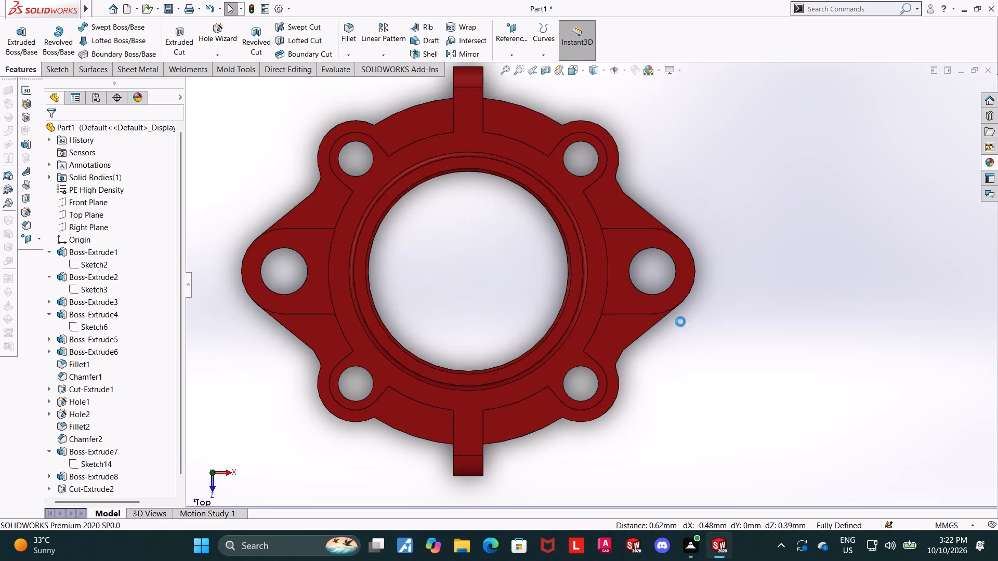
Examine the rebuilt lug-to-ring transitions and neighbouring bosses at an angle and from the top.
{"action": "middle_click_drag", "start_coordinate": [677, 324], "coordinate": [711, 181]}
{"action": "scroll", "coordinate": [363, 375], "scroll_direction": "down", "scroll_amount": 5}
{"action": "middle_click_drag", "start_coordinate": [421, 309], "coordinate": [400, 465]}
{"action": "scroll", "coordinate": [400, 460], "scroll_direction": "up", "scroll_amount": 1}
{"action": "left_click", "coordinate": [410, 395]}
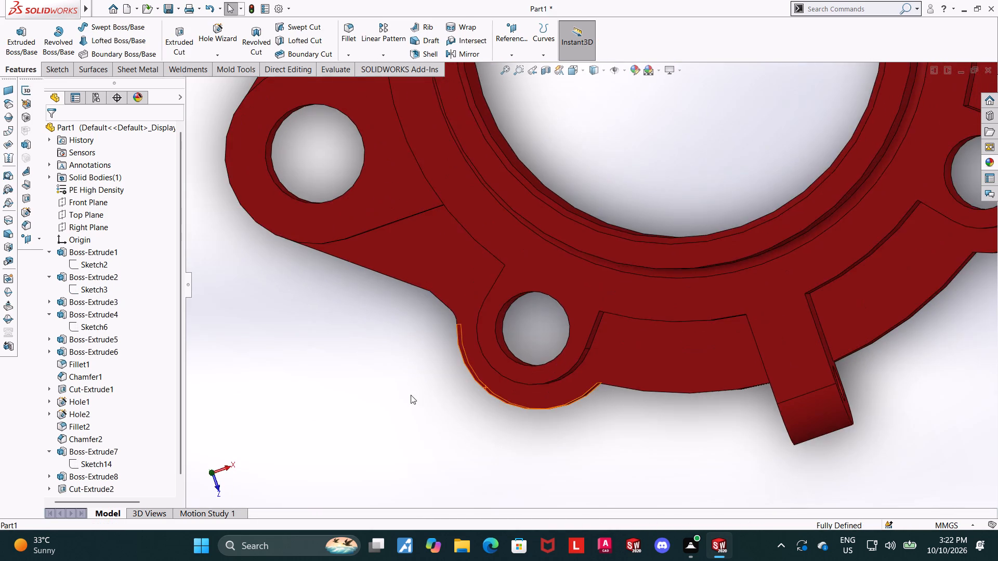
{"action": "middle_click_drag", "start_coordinate": [424, 371], "coordinate": [438, 284]}
{"action": "left_click", "coordinate": [357, 401]}
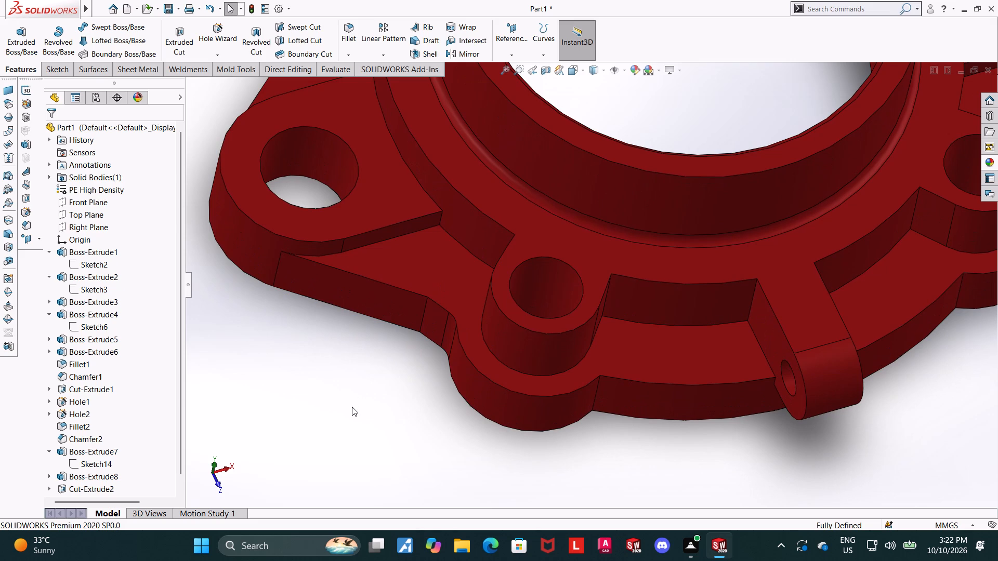
{"action": "middle_click_drag", "start_coordinate": [405, 384], "coordinate": [365, 381]}
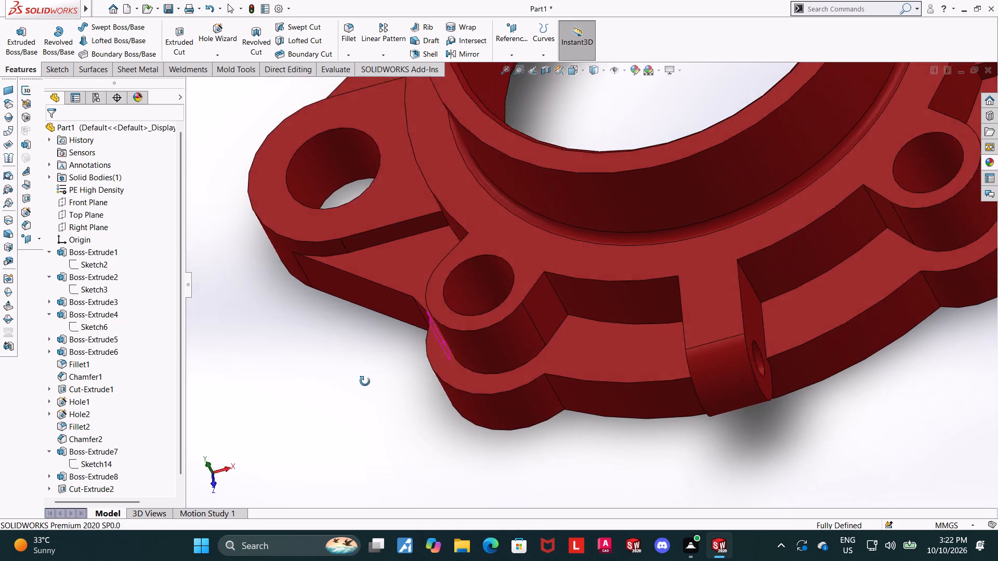
{"action": "middle_click_drag", "start_coordinate": [365, 381], "coordinate": [396, 419]}
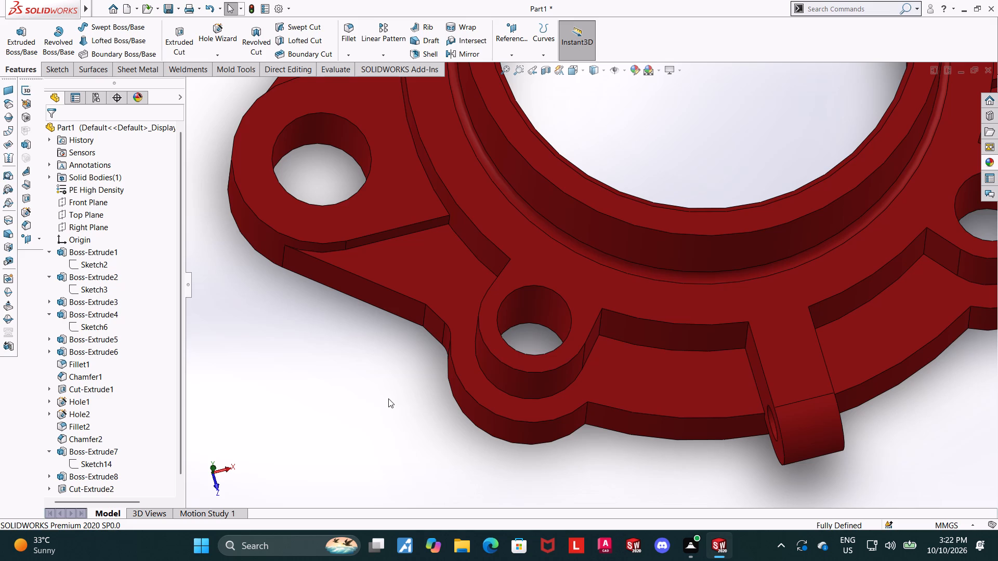
{"action": "scroll", "coordinate": [388, 398], "scroll_direction": "up", "scroll_amount": 2}
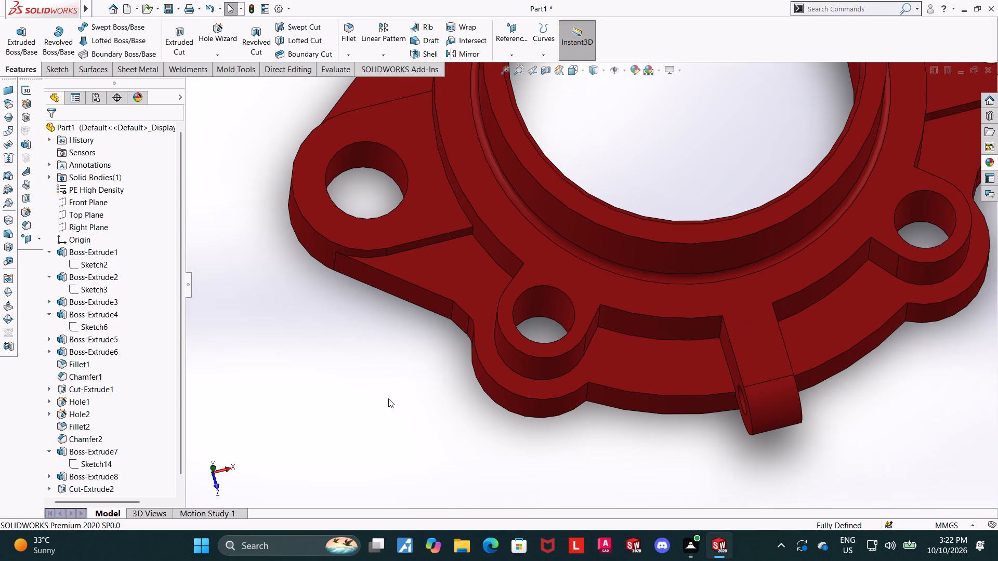
{"action": "left_click", "coordinate": [568, 76]}
{"action": "left_click", "coordinate": [491, 280]}
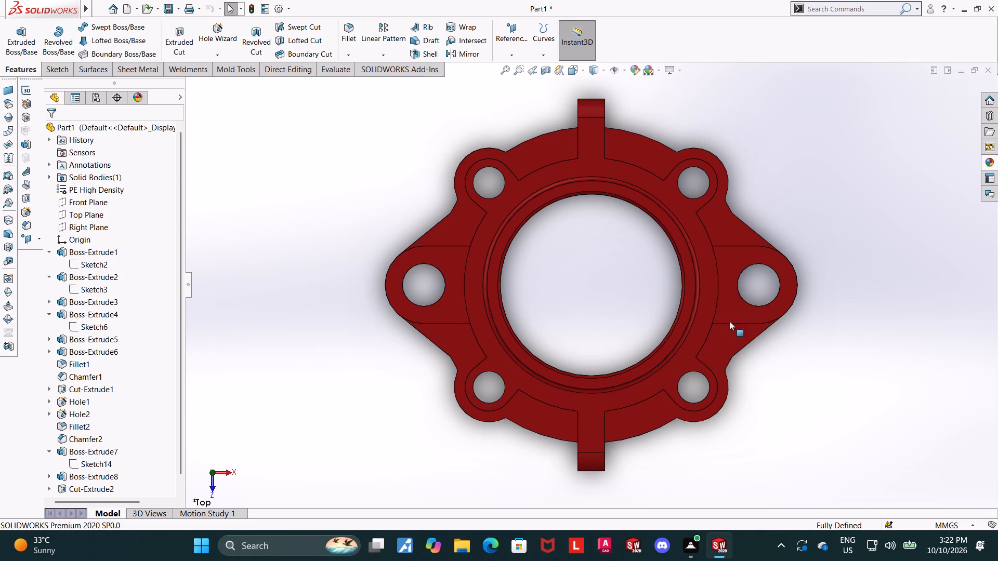
{"action": "scroll", "coordinate": [739, 378], "scroll_direction": "up", "scroll_amount": 2}
{"action": "middle_click_drag", "start_coordinate": [731, 390], "coordinate": [695, 309]}
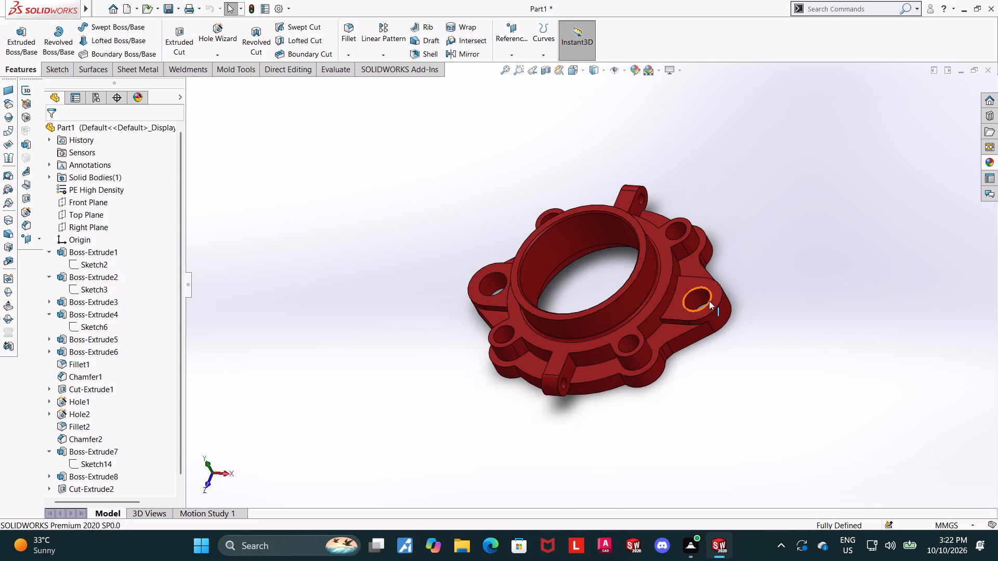
Start a 1 mm fillet on the four vertical edges where the two bosses beside the right lug meet the raised ring.
{"action": "key", "text": "ctrl+7"}
{"action": "scroll", "coordinate": [664, 305], "scroll_direction": "down", "scroll_amount": 3}
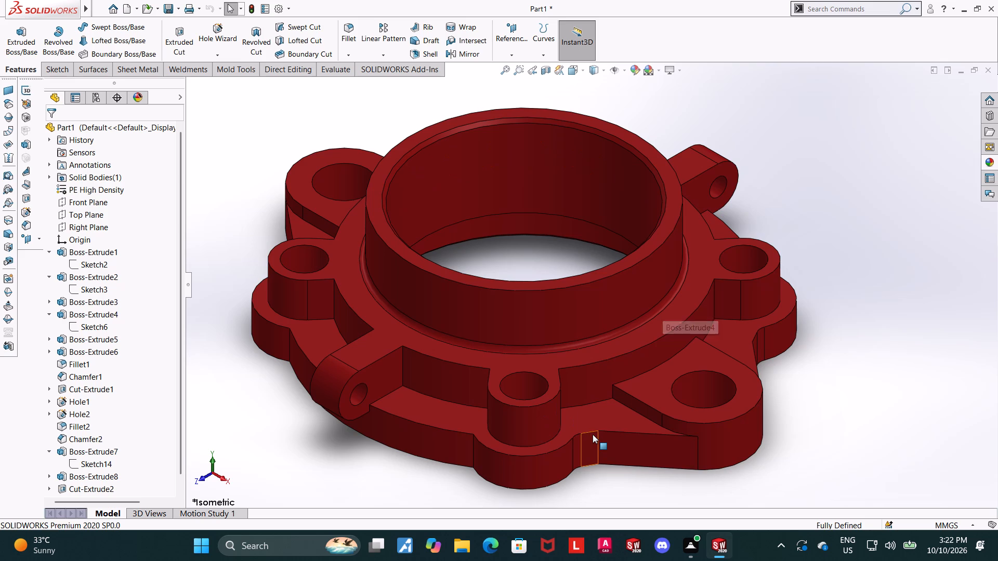
{"action": "middle_click_drag", "start_coordinate": [505, 400], "coordinate": [524, 405]}
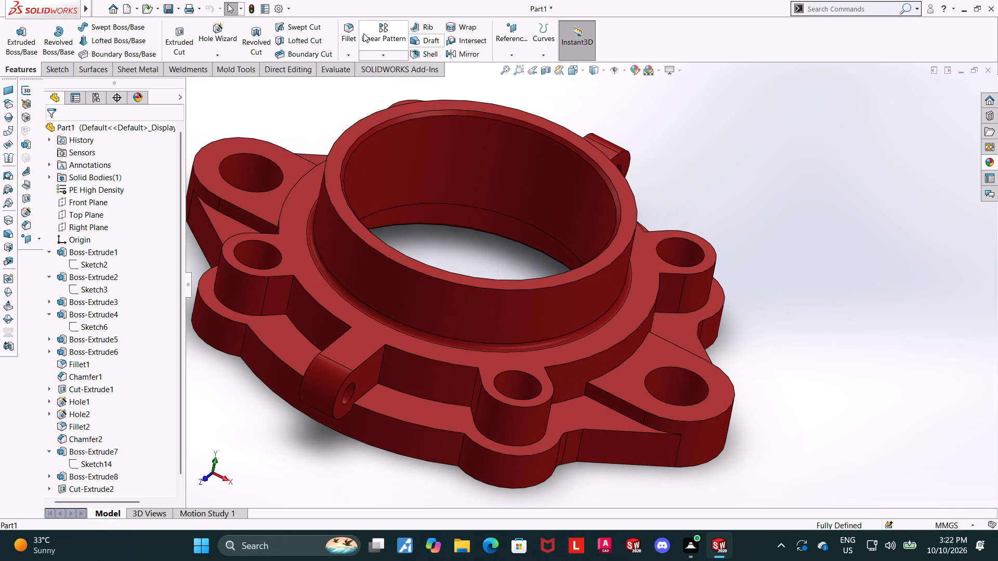
{"action": "left_click", "coordinate": [358, 31]}
{"action": "key", "text": "1"}
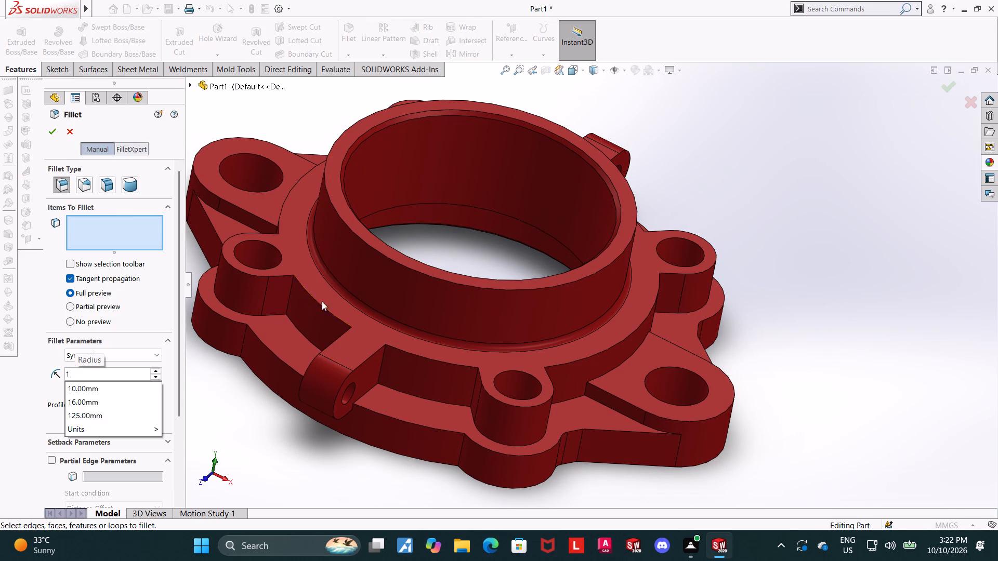
{"action": "key", "text": "Return"}
{"action": "left_click", "coordinate": [475, 390]}
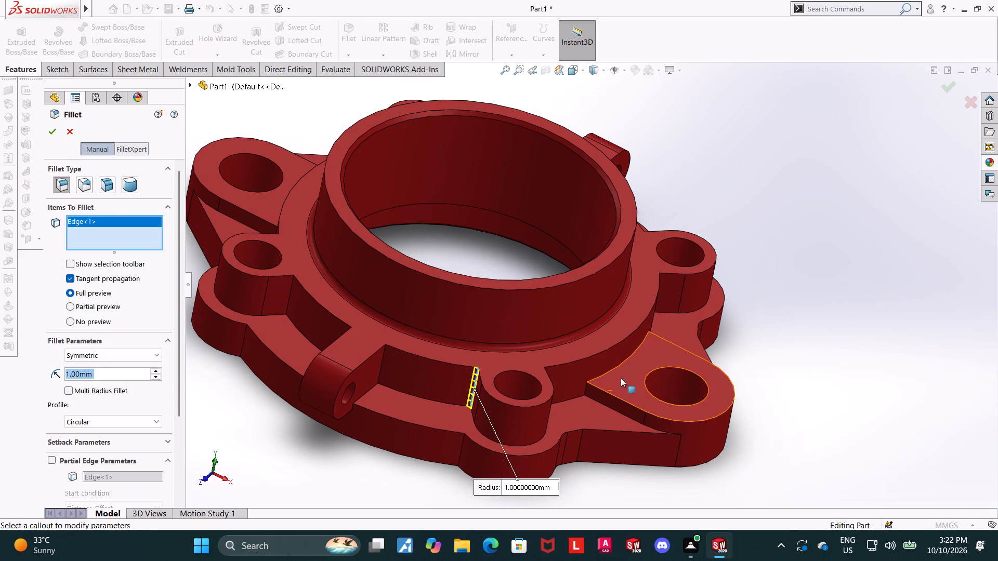
{"action": "middle_click_drag", "start_coordinate": [618, 378], "coordinate": [574, 372]}
{"action": "left_click", "coordinate": [529, 393]}
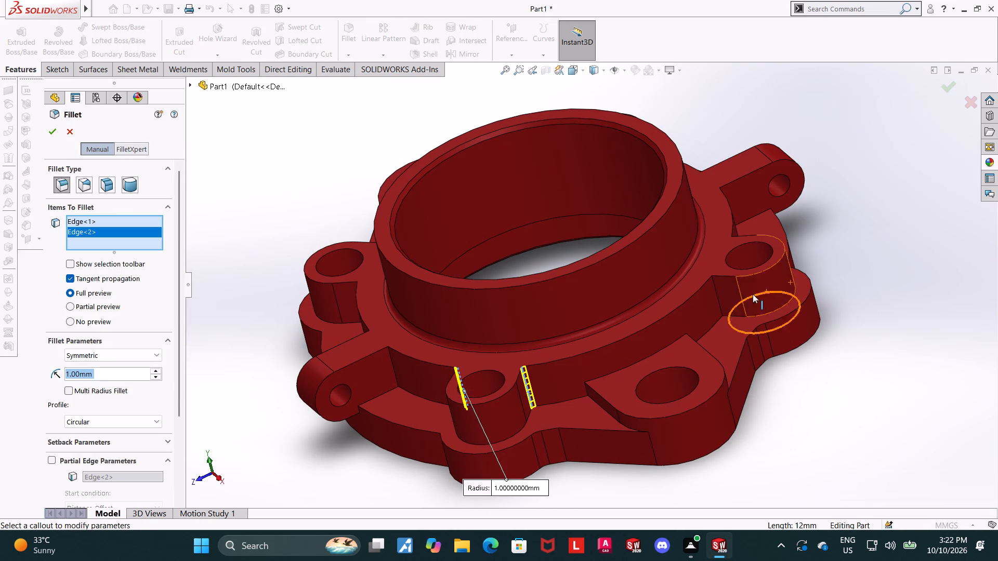
{"action": "left_click", "coordinate": [717, 293]}
{"action": "middle_click_drag", "start_coordinate": [876, 176], "coordinate": [774, 327]}
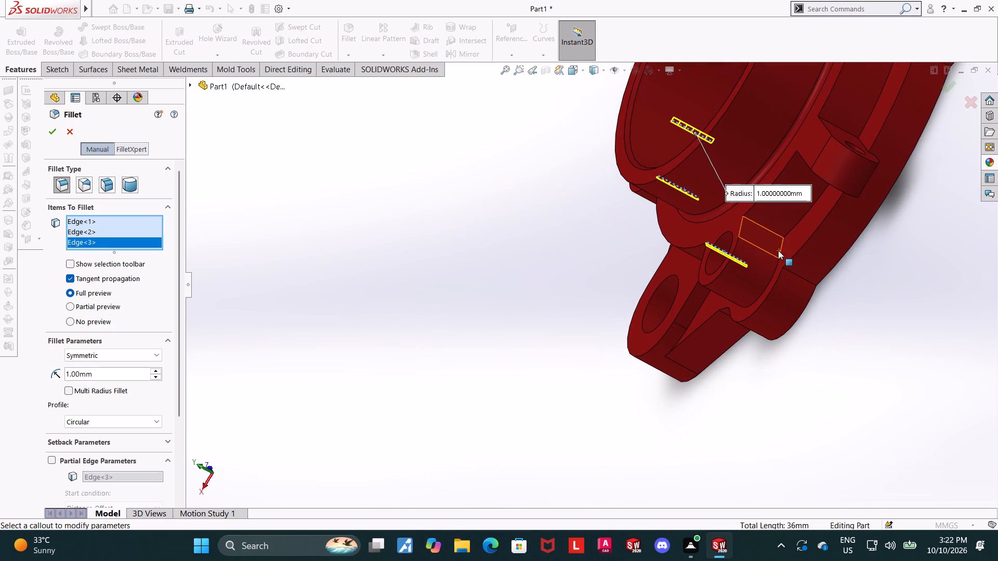
{"action": "left_click", "coordinate": [771, 230]}
Add the four matching vertical edges of the two bosses beside the left lug and apply the 1 mm fillet.
{"action": "scroll", "coordinate": [774, 230], "scroll_direction": "up", "scroll_amount": 6}
{"action": "scroll", "coordinate": [661, 171], "scroll_direction": "down", "scroll_amount": 4}
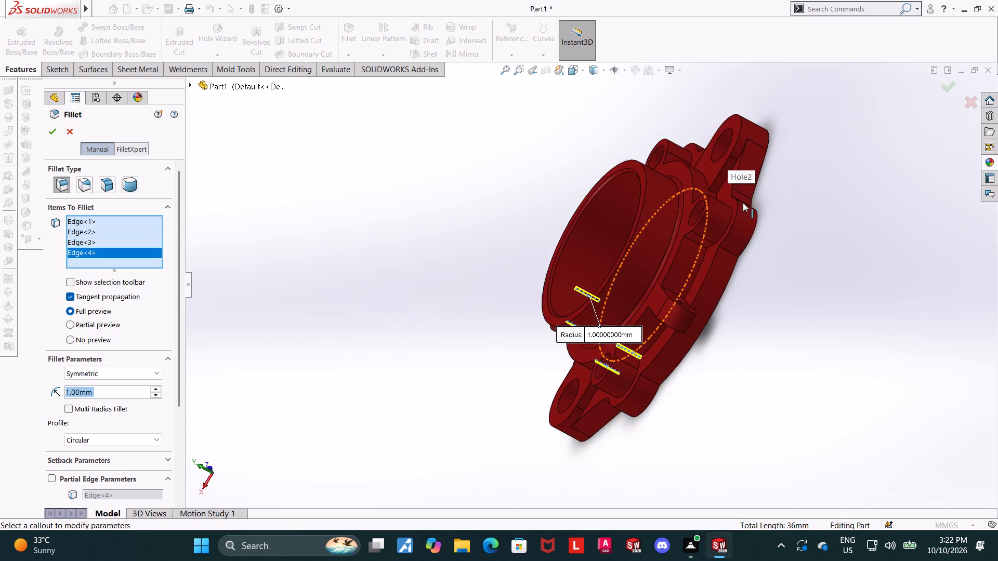
{"action": "middle_click_drag", "start_coordinate": [748, 209], "coordinate": [760, 200]}
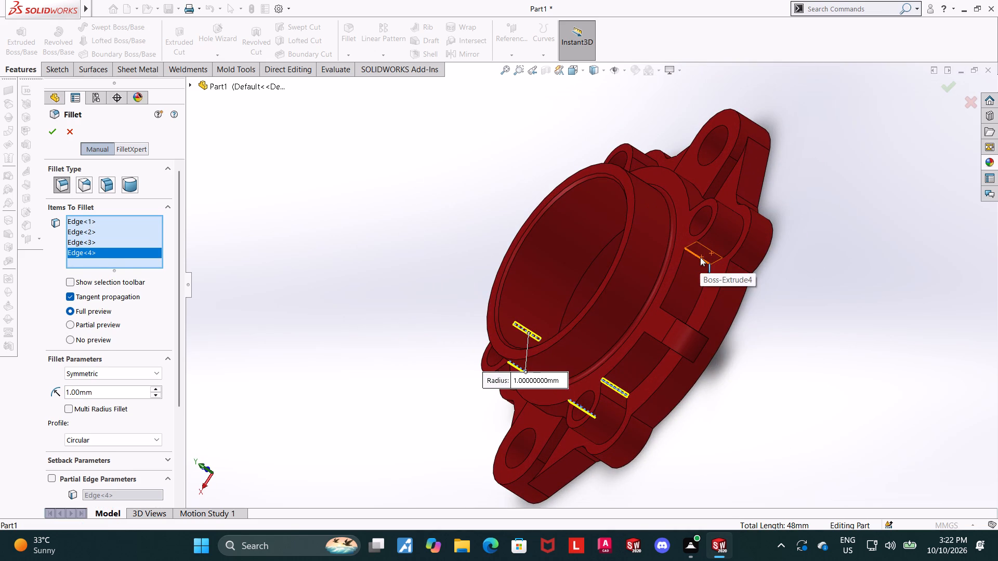
{"action": "left_click", "coordinate": [700, 257]}
{"action": "scroll", "coordinate": [708, 243], "scroll_direction": "up", "scroll_amount": 2}
{"action": "middle_click_drag", "start_coordinate": [726, 162], "coordinate": [689, 365]}
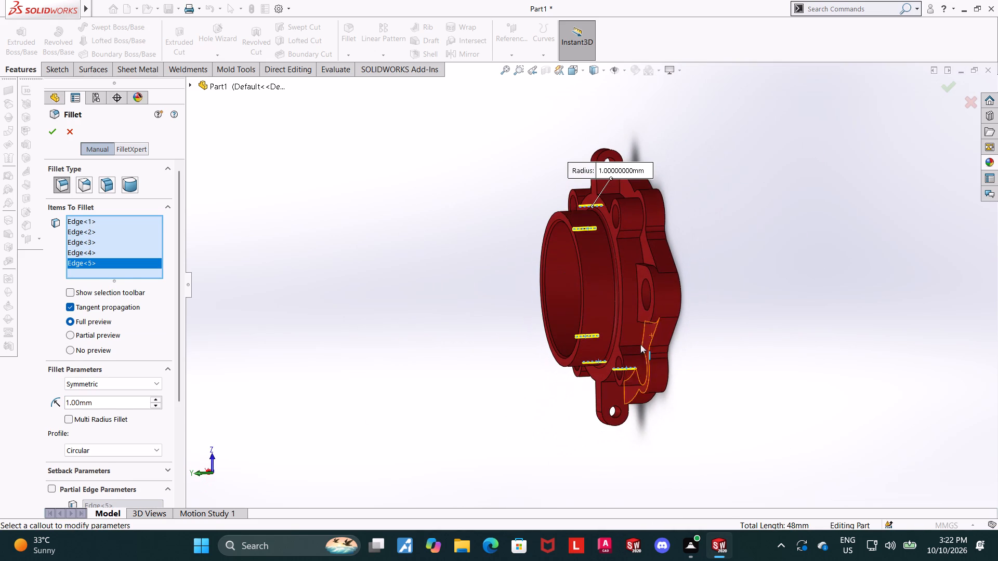
{"action": "left_click", "coordinate": [627, 346]}
{"action": "scroll", "coordinate": [638, 264], "scroll_direction": "up", "scroll_amount": 3}
{"action": "scroll", "coordinate": [628, 223], "scroll_direction": "down", "scroll_amount": 4}
{"action": "scroll", "coordinate": [602, 300], "scroll_direction": "down", "scroll_amount": 2}
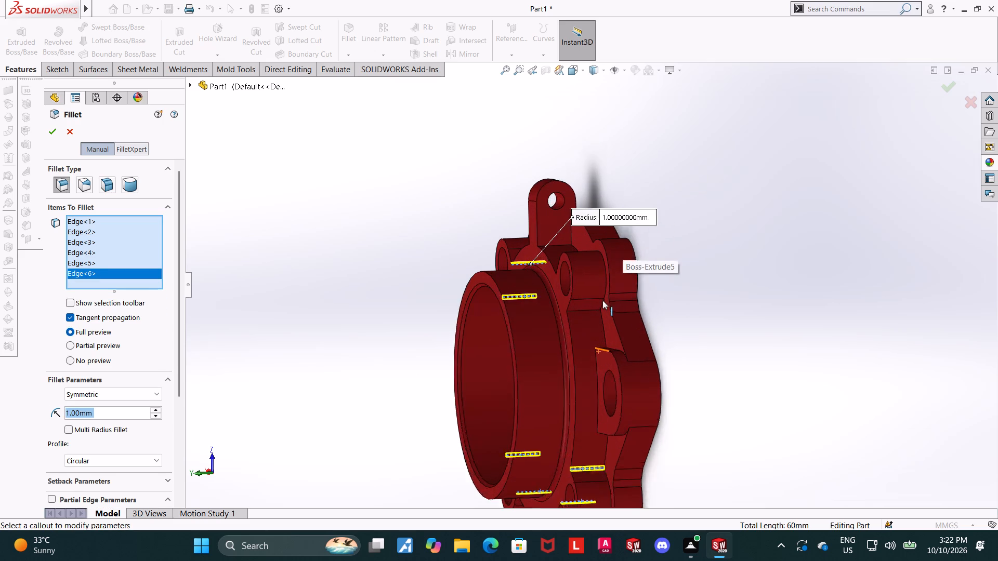
{"action": "scroll", "coordinate": [602, 300], "scroll_direction": "down", "scroll_amount": 1}
{"action": "left_click", "coordinate": [577, 312]}
{"action": "middle_click_drag", "start_coordinate": [573, 250], "coordinate": [620, 370]}
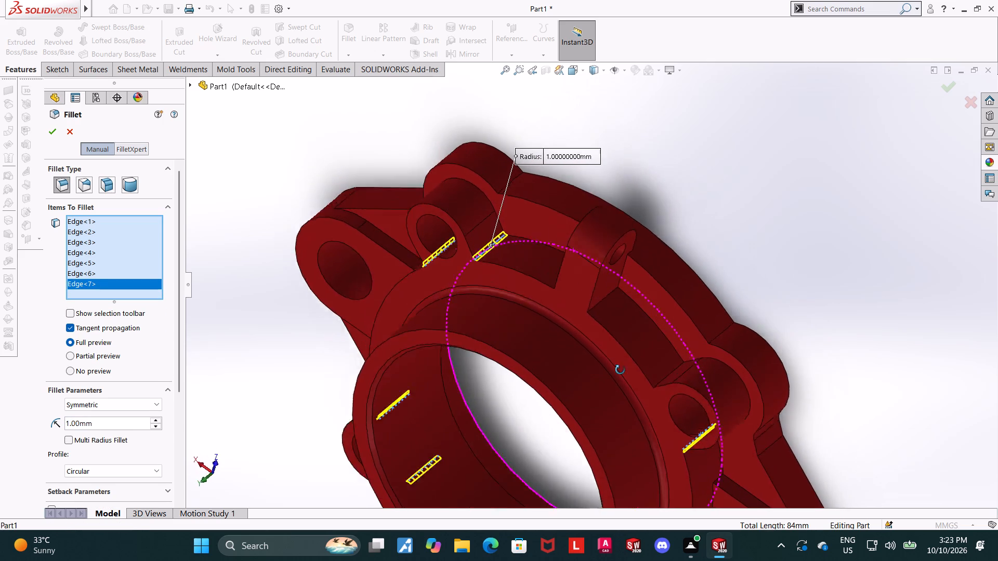
{"action": "middle_click_drag", "start_coordinate": [620, 370], "coordinate": [635, 396]}
{"action": "left_click", "coordinate": [683, 391]}
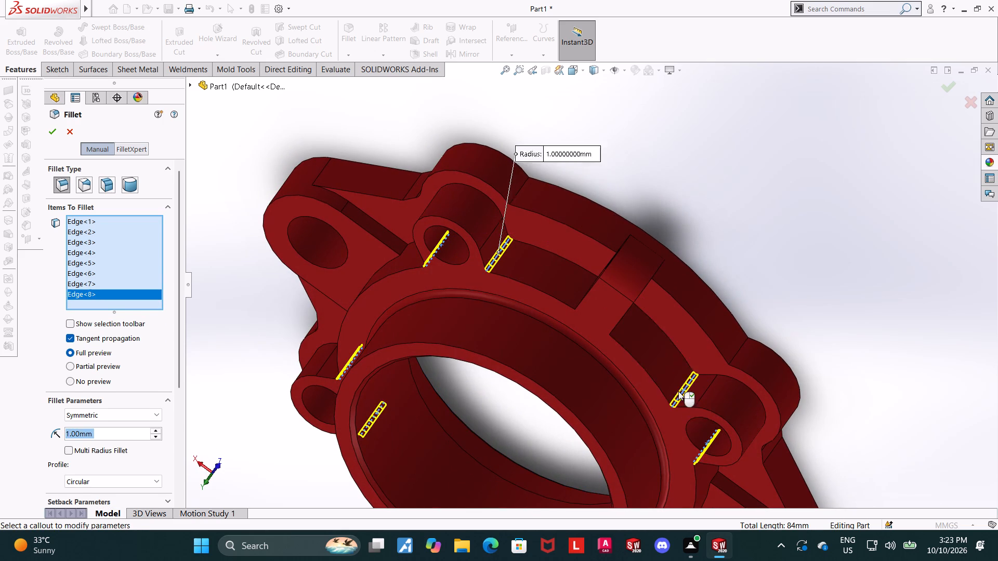
{"action": "scroll", "coordinate": [677, 391], "scroll_direction": "up", "scroll_amount": 6}
{"action": "middle_click_drag", "start_coordinate": [676, 400], "coordinate": [707, 237]}
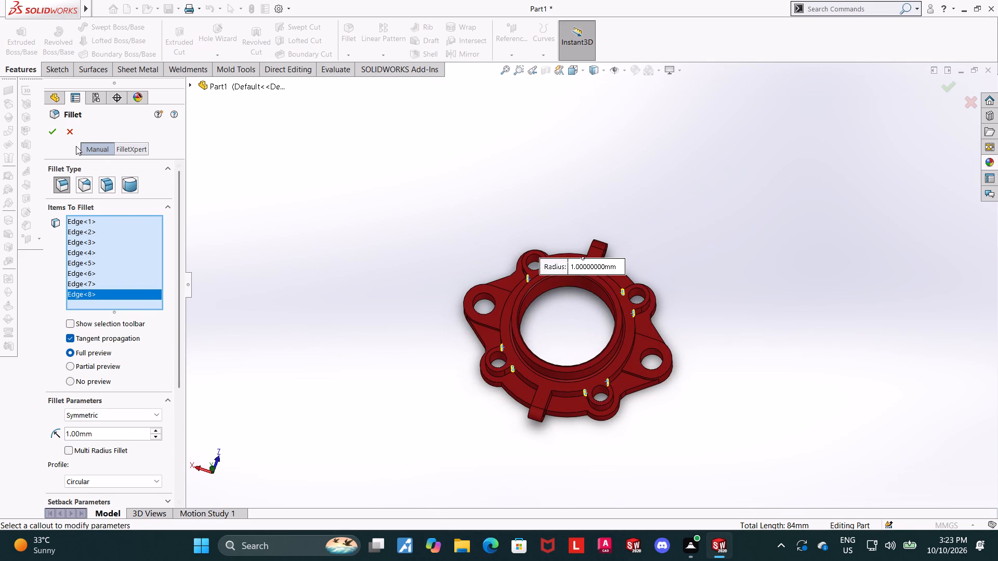
{"action": "left_click", "coordinate": [55, 133]}
Examine the filleted boss-to-ring corners and the lug transitions around the part in isometric view.
{"action": "left_click", "coordinate": [720, 376]}
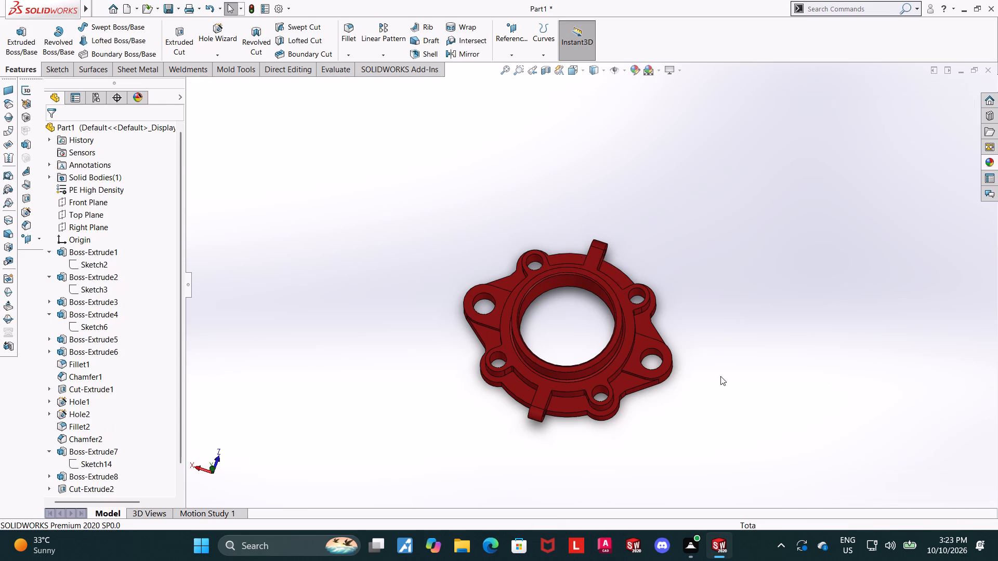
{"action": "middle_click_drag", "start_coordinate": [720, 360], "coordinate": [926, 315]}
{"action": "middle_click_drag", "start_coordinate": [365, 352], "coordinate": [390, 350]}
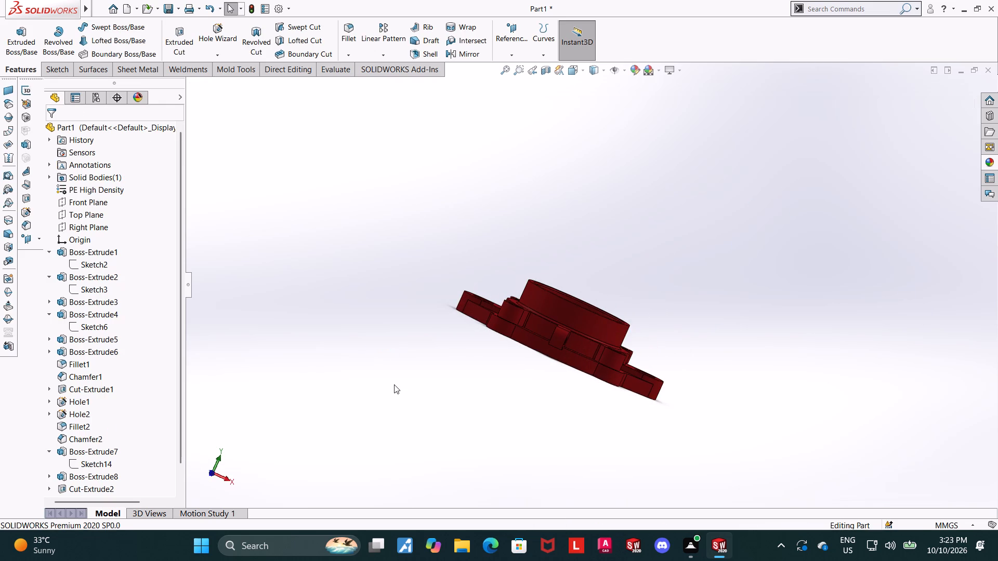
{"action": "key", "text": "ctrl+7"}
{"action": "scroll", "coordinate": [513, 356], "scroll_direction": "down", "scroll_amount": 1}
{"action": "scroll", "coordinate": [637, 349], "scroll_direction": "down", "scroll_amount": 2}
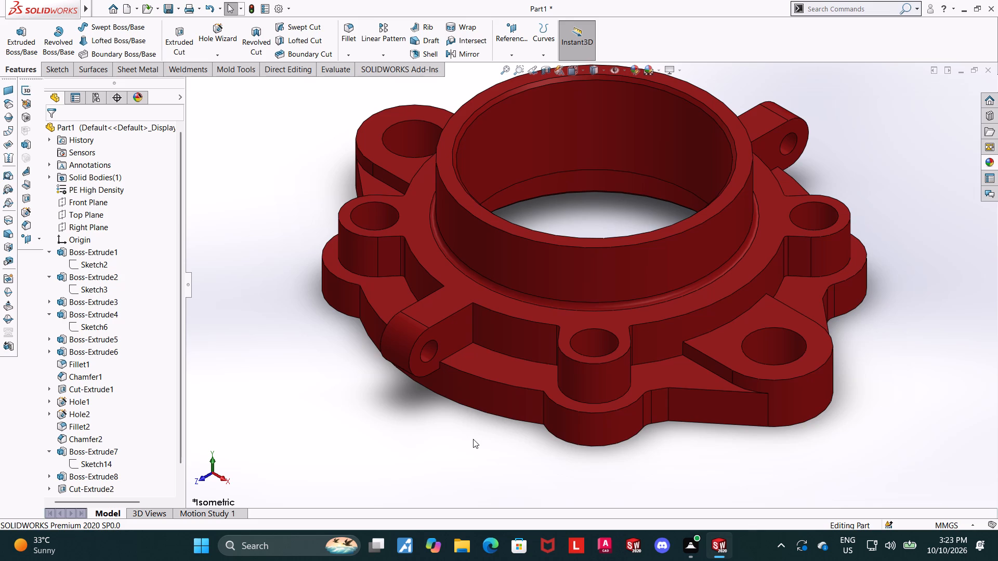
{"action": "scroll", "coordinate": [473, 439], "scroll_direction": "up", "scroll_amount": 2}
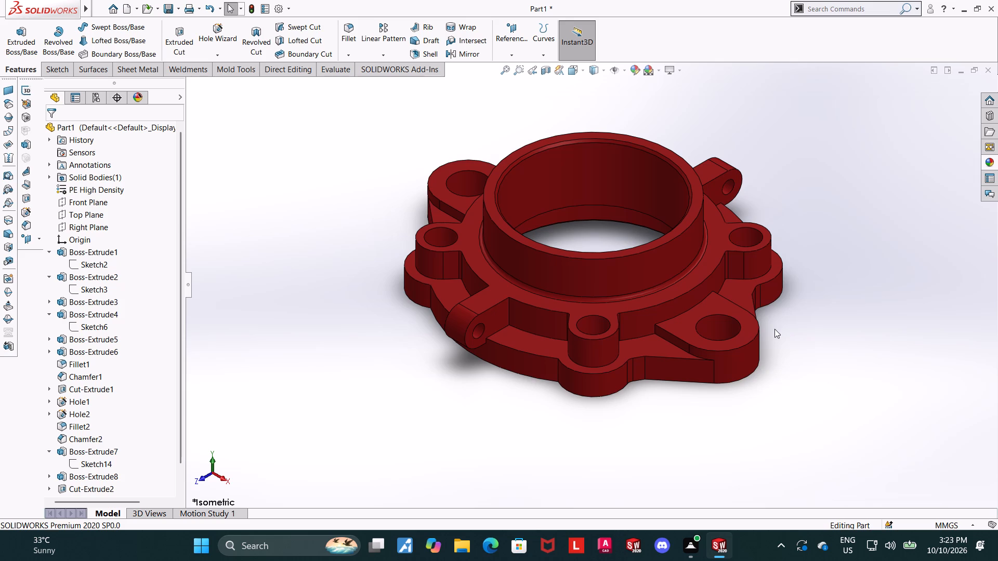
{"action": "scroll", "coordinate": [755, 296], "scroll_direction": "down", "scroll_amount": 1}
{"action": "scroll", "coordinate": [642, 311], "scroll_direction": "down", "scroll_amount": 2}
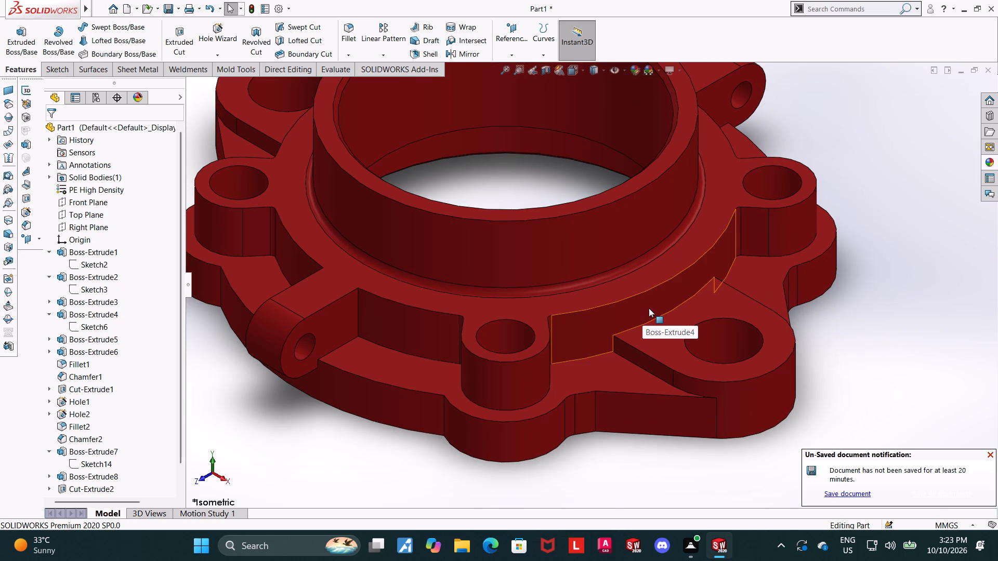
{"action": "scroll", "coordinate": [649, 308], "scroll_direction": "up", "scroll_amount": 1}
{"action": "scroll", "coordinate": [649, 308], "scroll_direction": "down", "scroll_amount": 1}
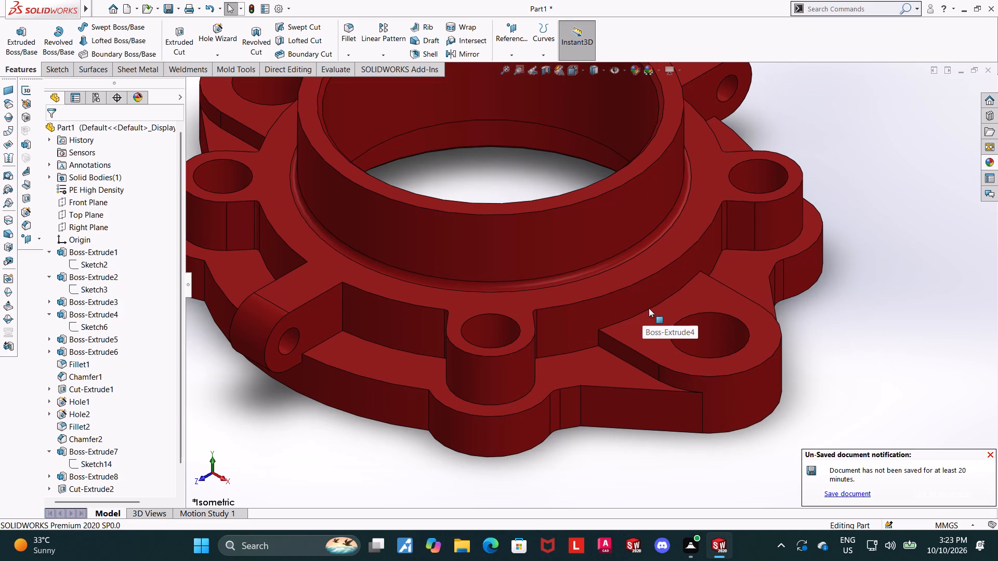
{"action": "scroll", "coordinate": [561, 317], "scroll_direction": "up", "scroll_amount": 1}
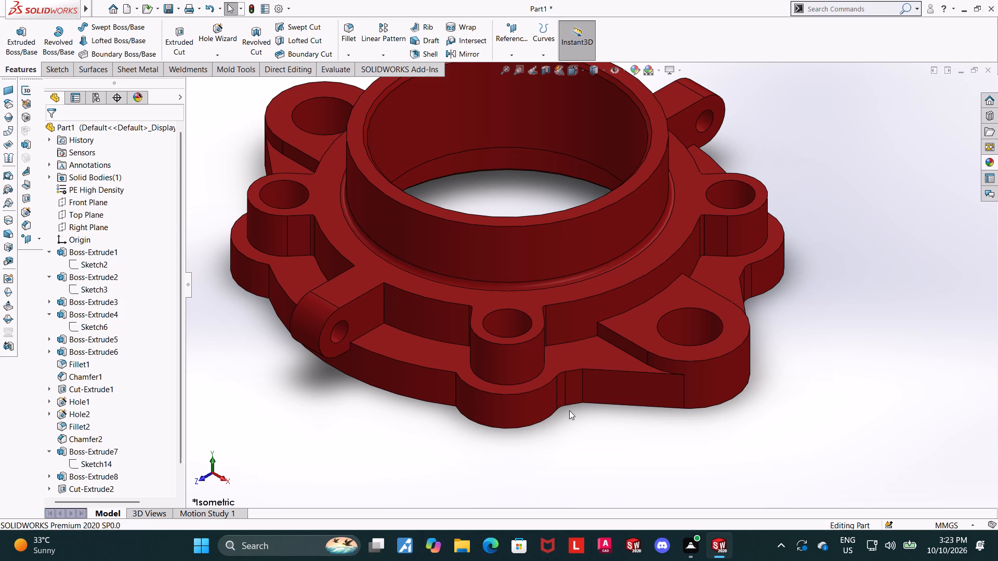
{"action": "scroll", "coordinate": [596, 420], "scroll_direction": "up", "scroll_amount": 2}
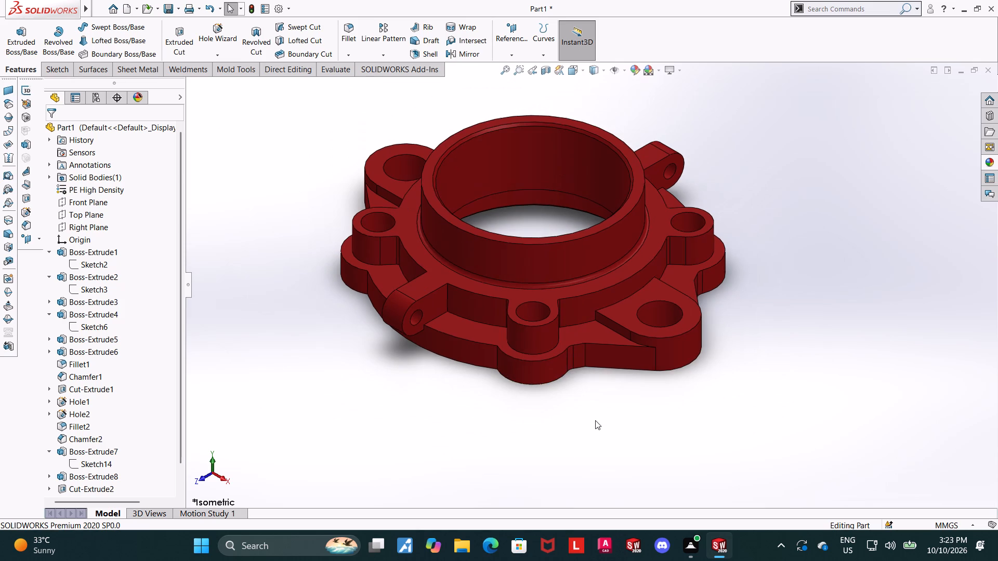
{"action": "middle_click", "coordinate": [591, 421]}
{"action": "scroll", "coordinate": [589, 418], "scroll_direction": "up", "scroll_amount": 3}
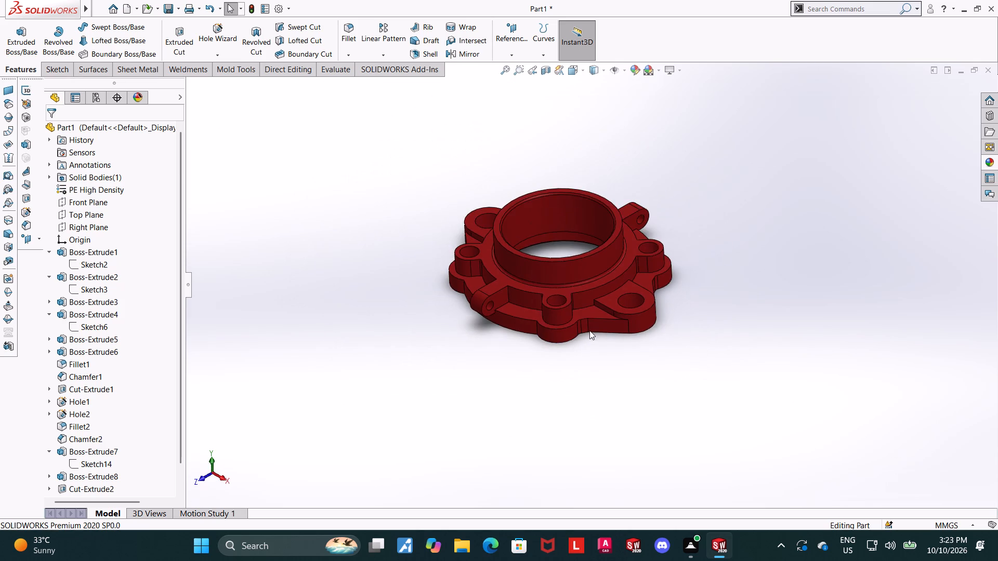
Measure the diameter of the hole in the front boss beside the left lug, viewing the part in isometric.
{"action": "scroll", "coordinate": [589, 311], "scroll_direction": "down", "scroll_amount": 3}
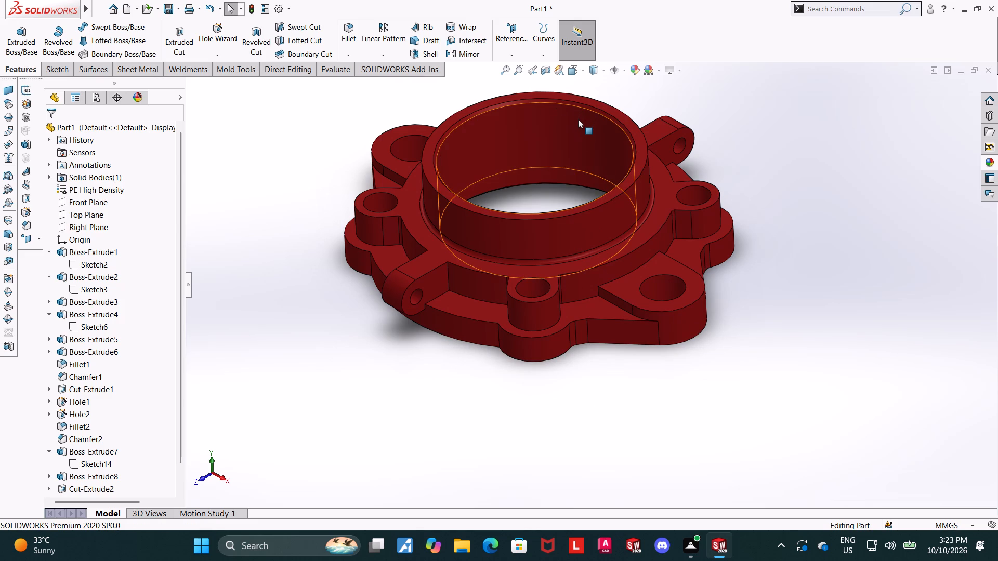
{"action": "key", "text": "ctrl+7"}
{"action": "scroll", "coordinate": [640, 299], "scroll_direction": "down", "scroll_amount": 3}
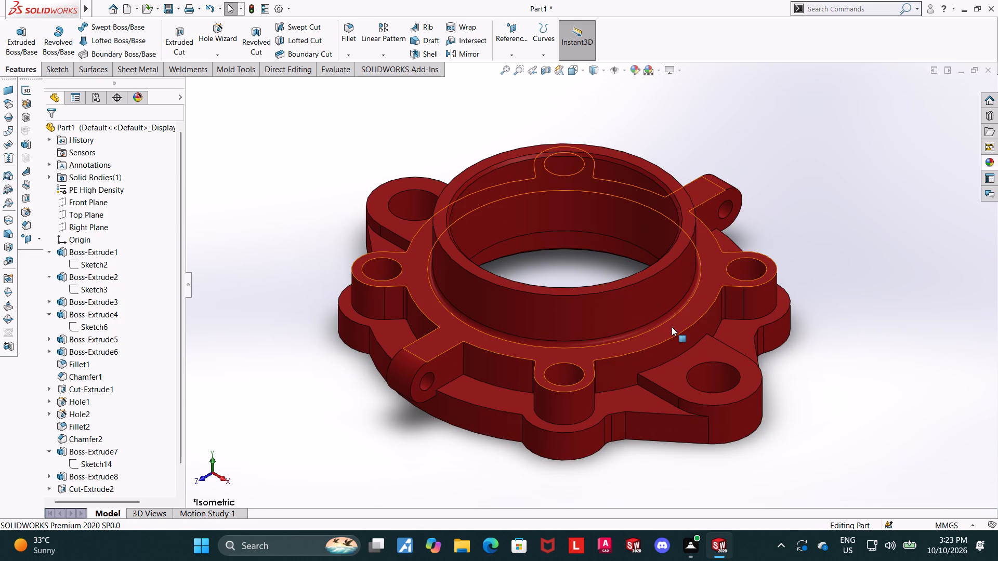
{"action": "scroll", "coordinate": [671, 336], "scroll_direction": "down", "scroll_amount": 1}
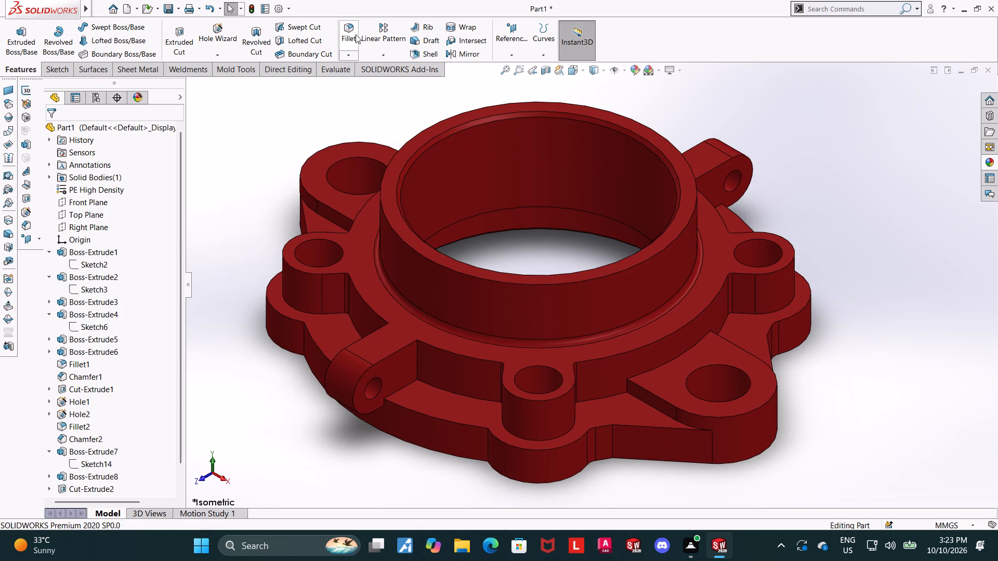
{"action": "left_click", "coordinate": [324, 70]}
{"action": "left_click", "coordinate": [110, 38]}
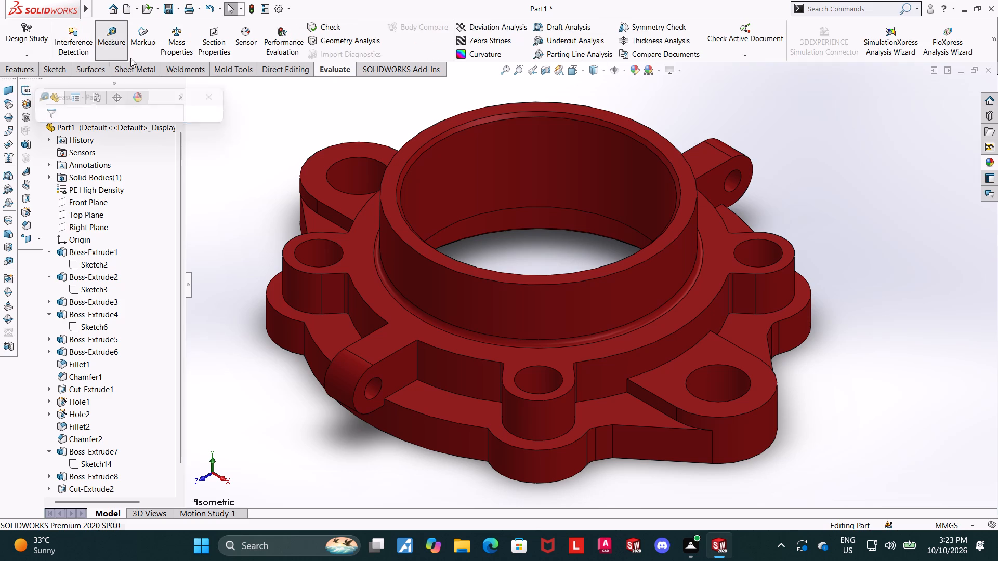
{"action": "left_click", "coordinate": [310, 239]}
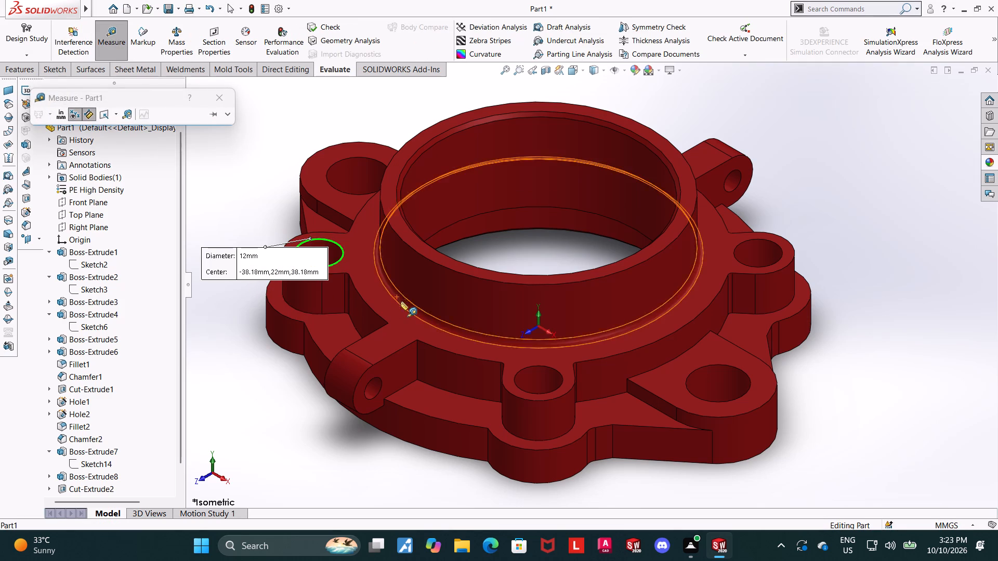
{"action": "scroll", "coordinate": [403, 309], "scroll_direction": "up", "scroll_amount": 1}
{"action": "scroll", "coordinate": [688, 297], "scroll_direction": "down", "scroll_amount": 2}
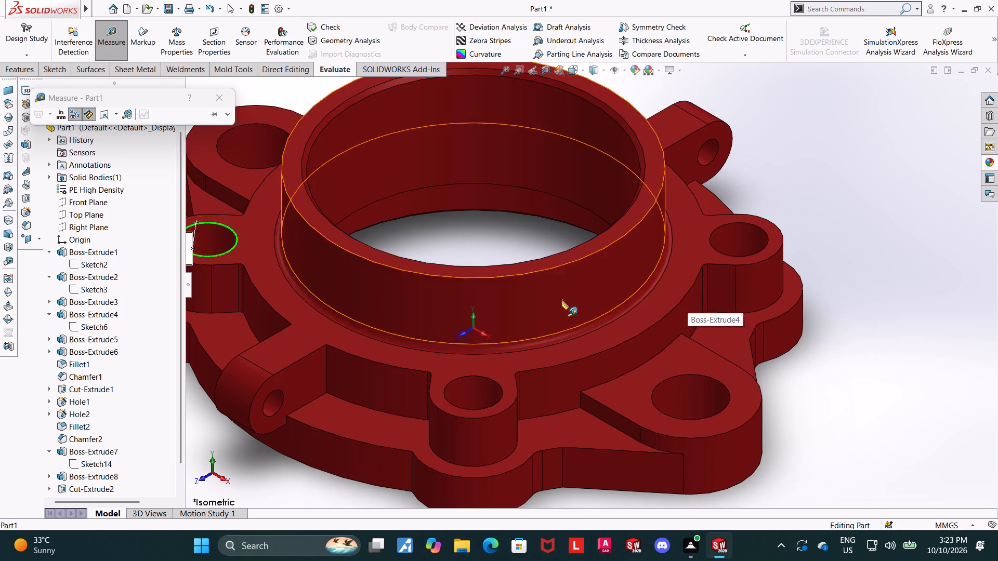
{"action": "key", "text": "Escape"}
Measure the outer radius of the same boss on its rounded side face.
{"action": "scroll", "coordinate": [439, 245], "scroll_direction": "up", "scroll_amount": 3}
{"action": "scroll", "coordinate": [396, 238], "scroll_direction": "down", "scroll_amount": 4}
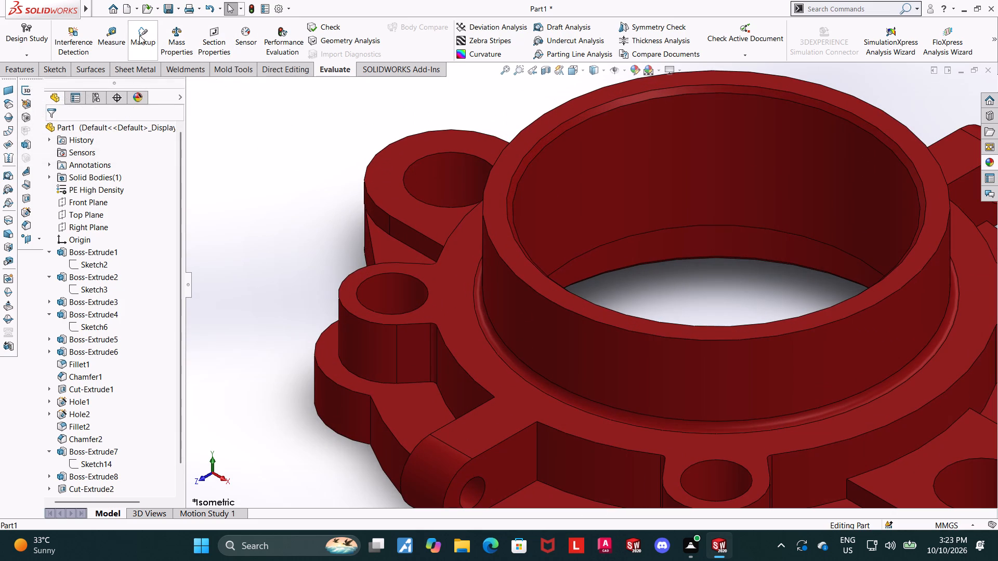
{"action": "left_click", "coordinate": [99, 43]}
{"action": "left_click", "coordinate": [363, 353]}
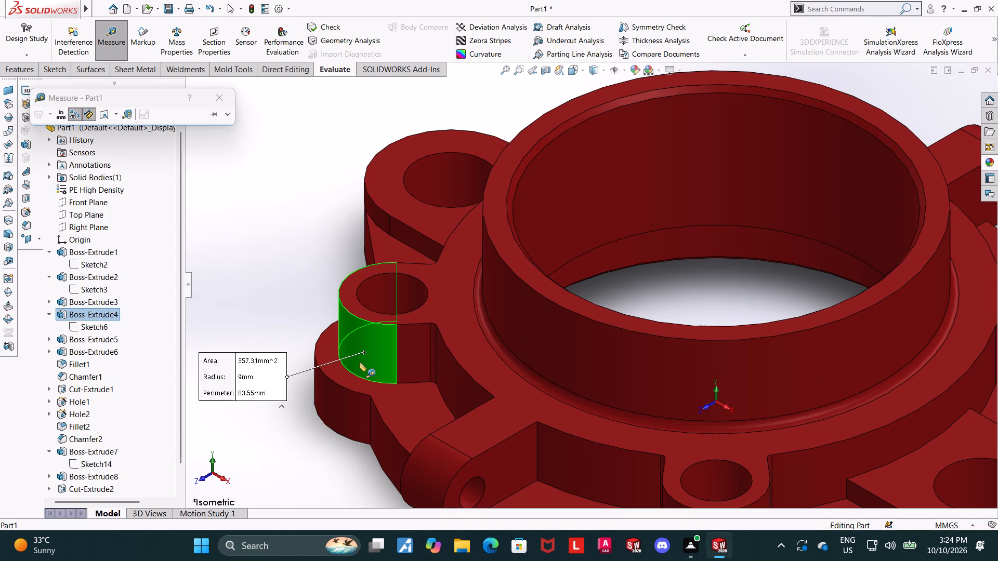
{"action": "key", "text": "Escape"}
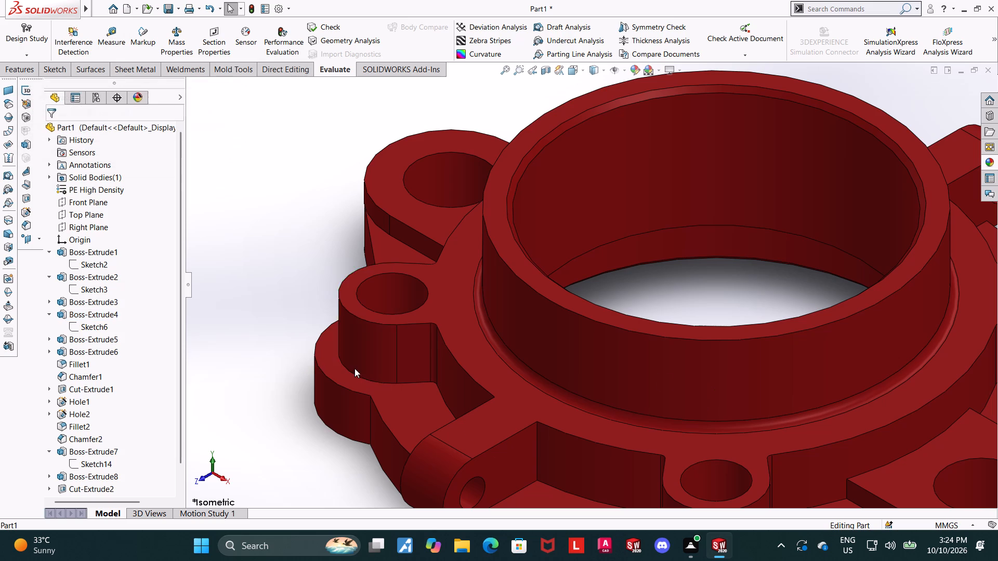
{"action": "scroll", "coordinate": [799, 370], "scroll_direction": "up", "scroll_amount": 5}
{"action": "scroll", "coordinate": [787, 273], "scroll_direction": "down", "scroll_amount": 2}
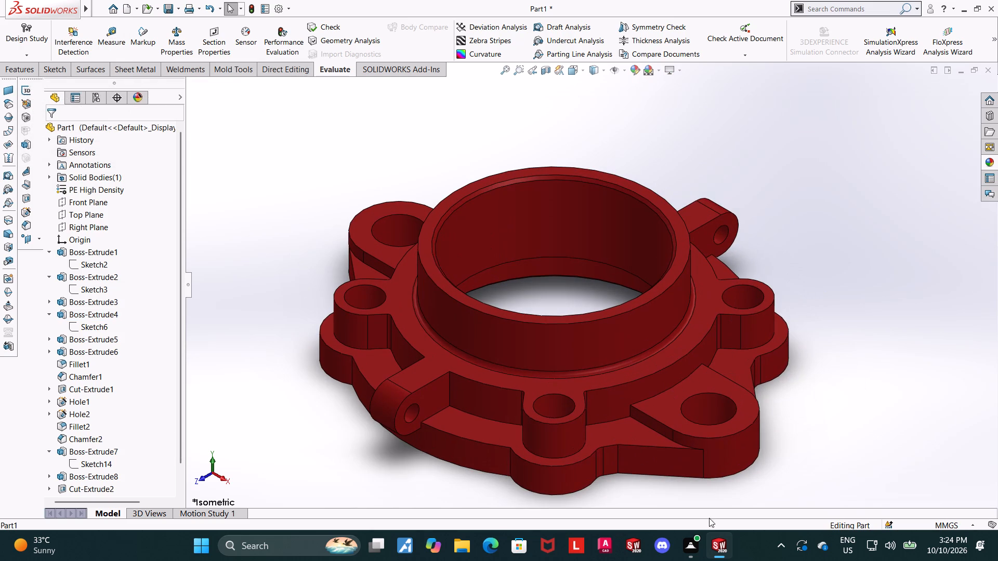
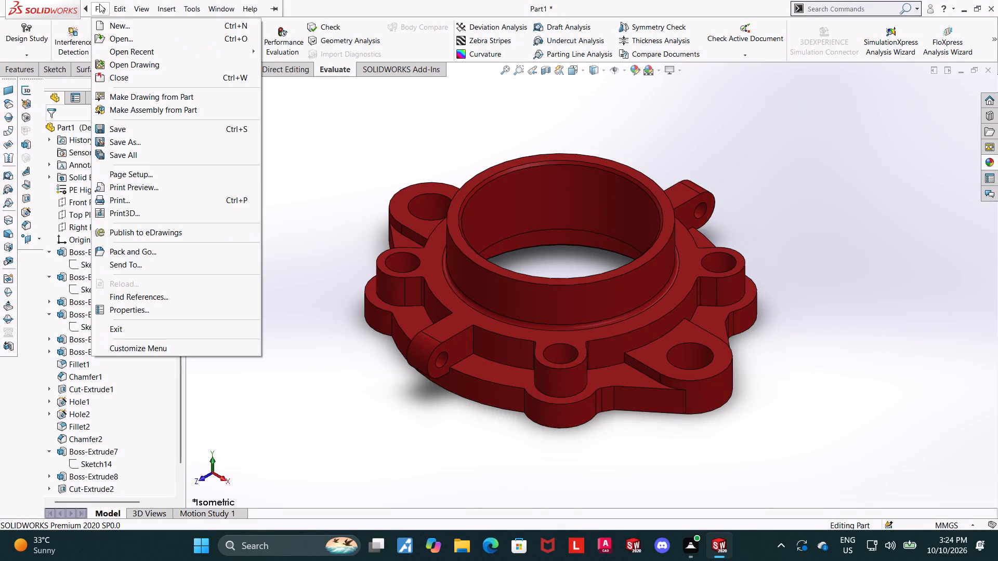
Save the part as a SOLIDWORKS Part file named "multi lug flanged hub" in the Downloads folder.
{"action": "left_click", "coordinate": [144, 142]}
{"action": "type", "text": "multi lug flanged hub"}
{"action": "key", "text": "space"}
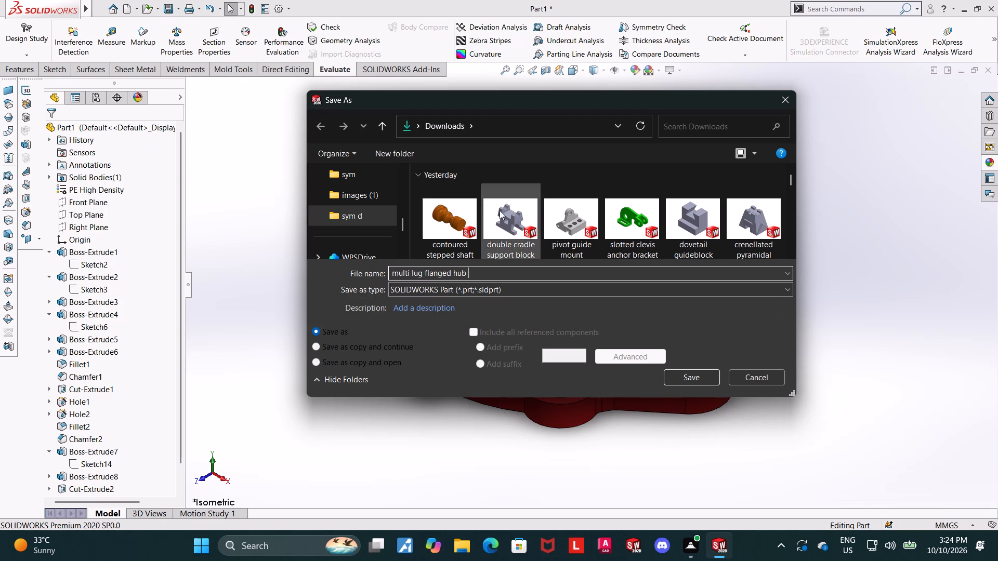
{"action": "left_click", "coordinate": [697, 373]}
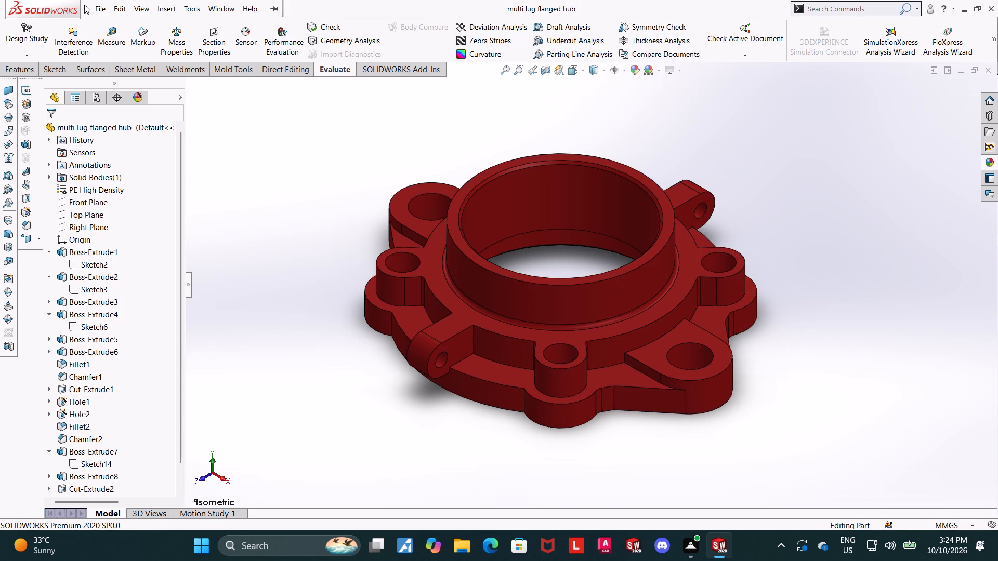
Save a PDF copy of the part (Adobe Portable Document Format) as "multi lug flanged hub" in the Downloads folder.
{"action": "left_click", "coordinate": [121, 141]}
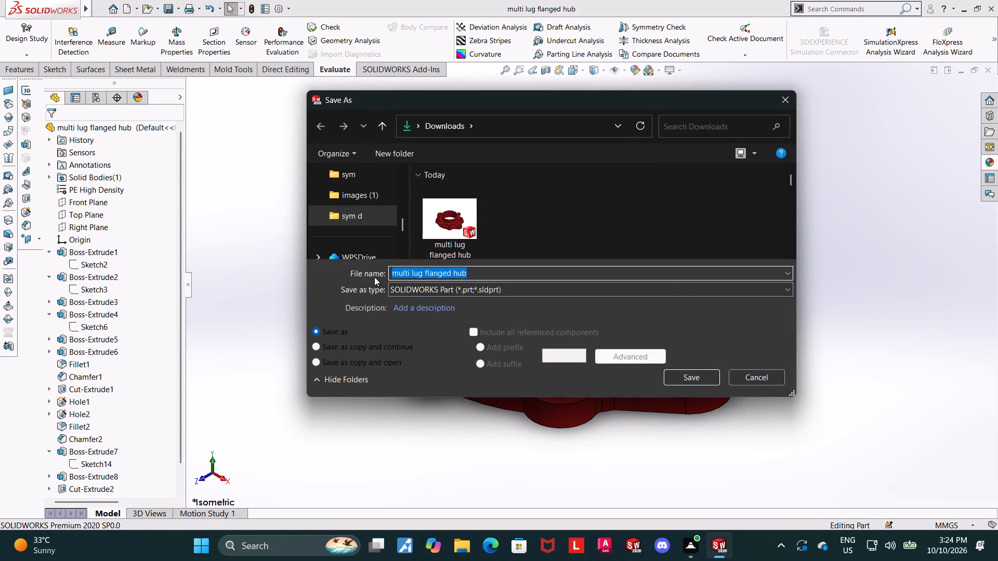
{"action": "left_click", "coordinate": [413, 288]}
{"action": "left_click", "coordinate": [534, 73]}
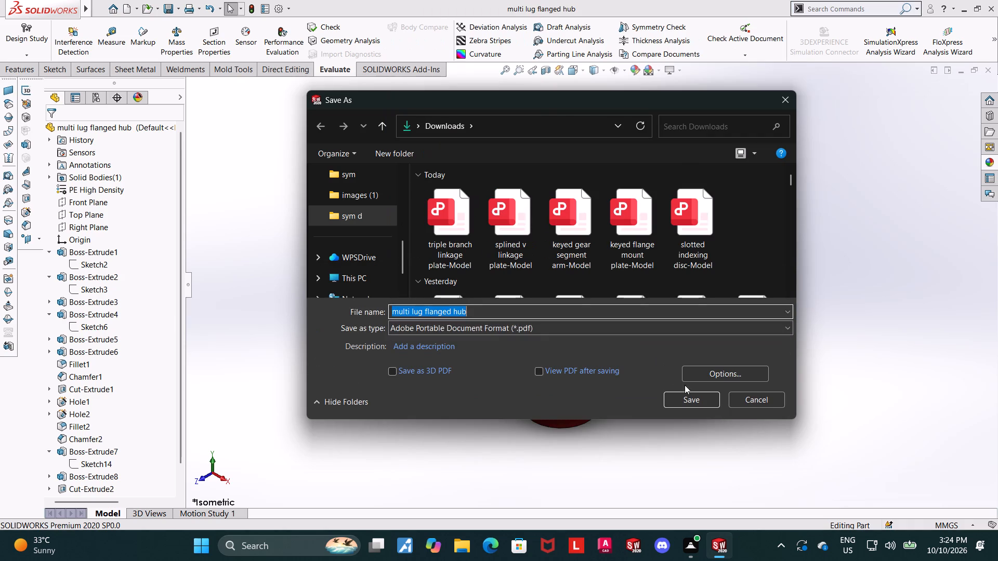
{"action": "left_click", "coordinate": [687, 397]}
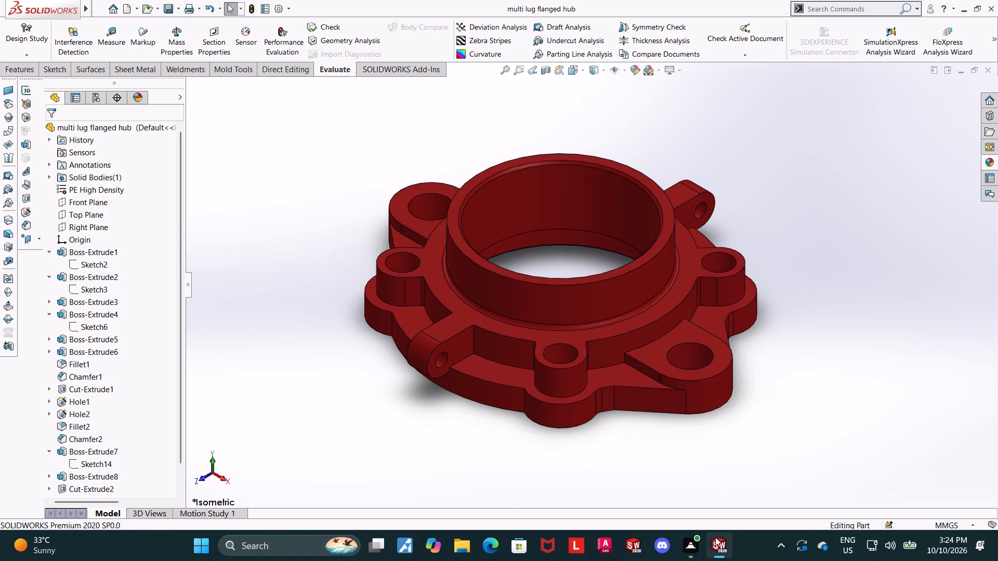